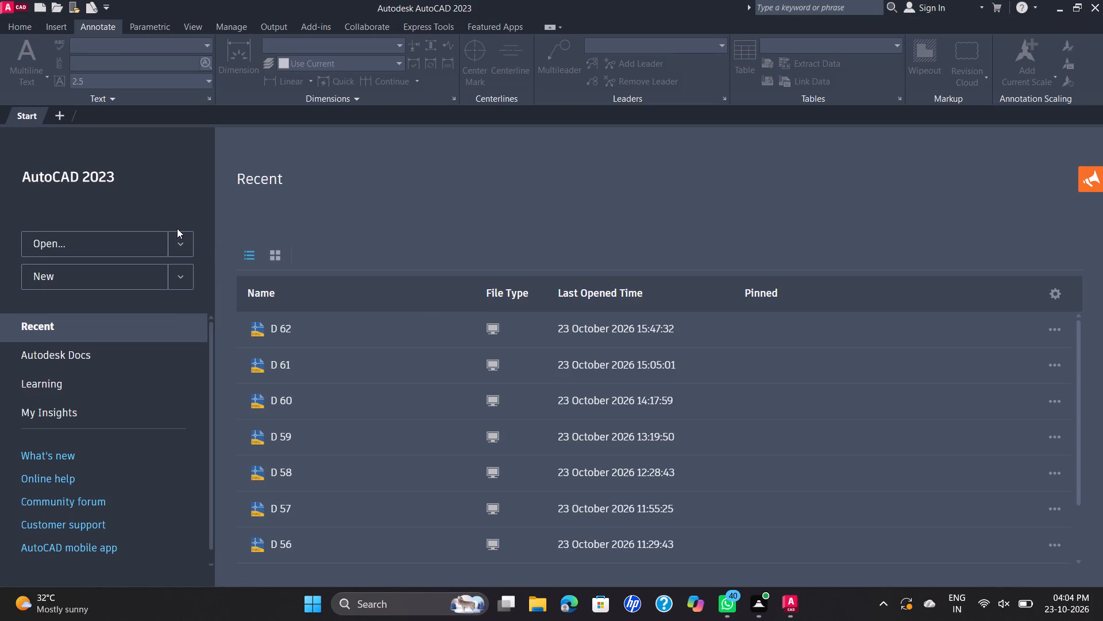
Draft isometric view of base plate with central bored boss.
Create a new drawing from the acadiso.dwt template.
click(140, 275)
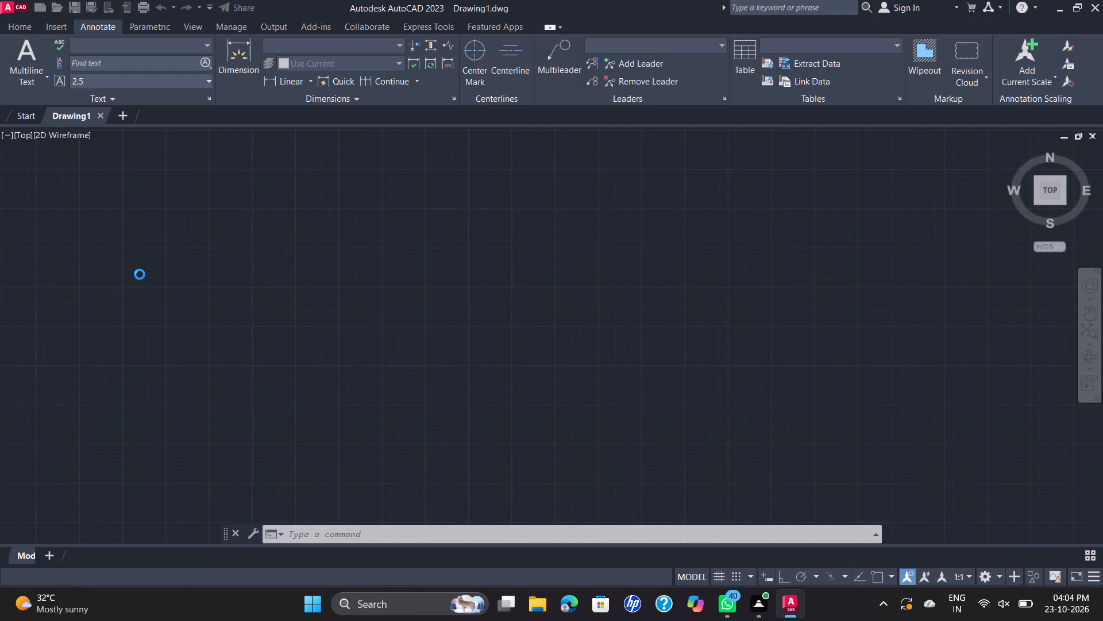
Set the drawing units' length precision to two decimal places (0.00).
text(UN)
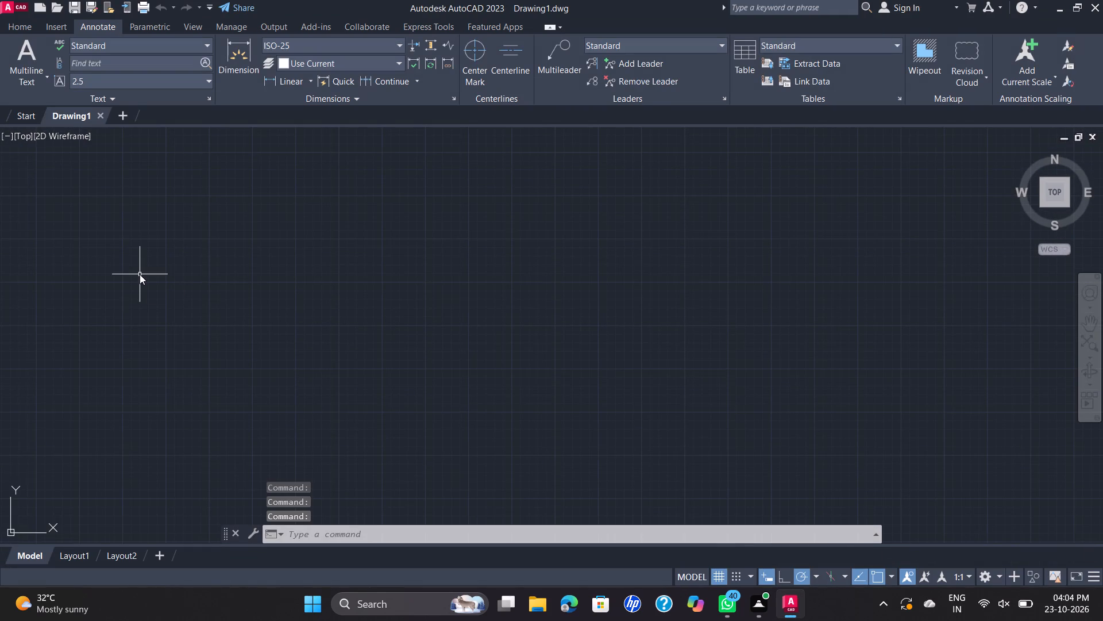
key(Return)
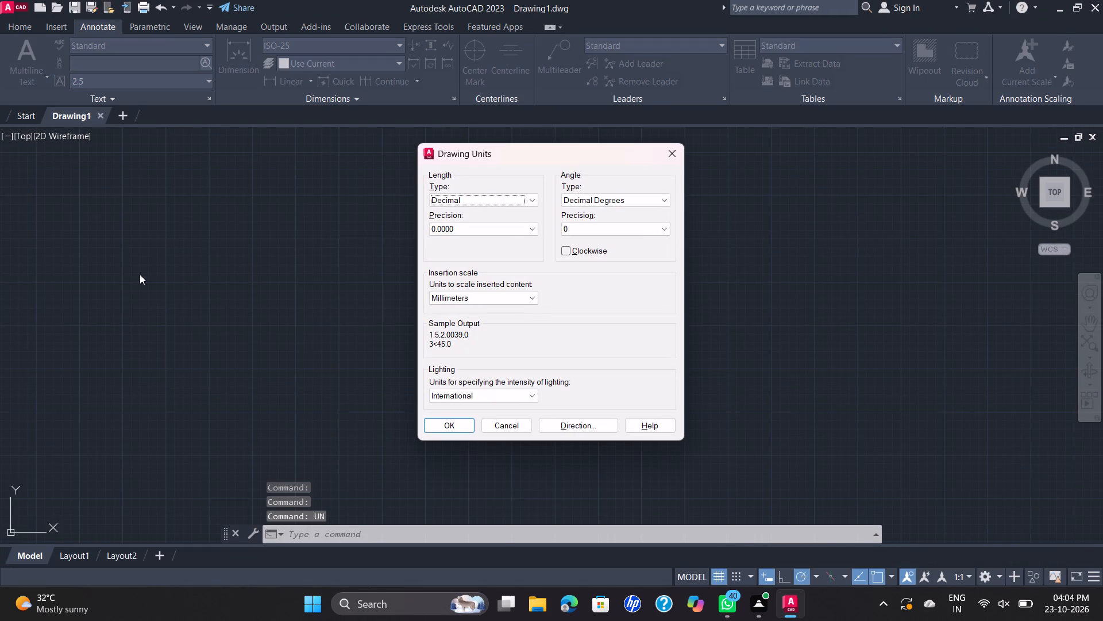
click(534, 228)
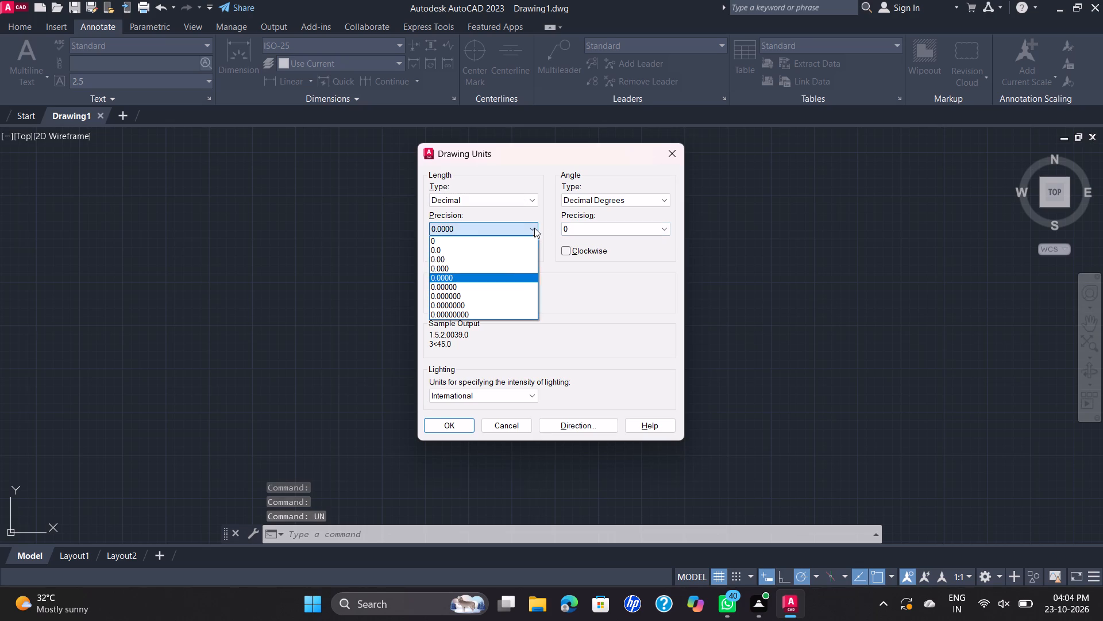
click(515, 258)
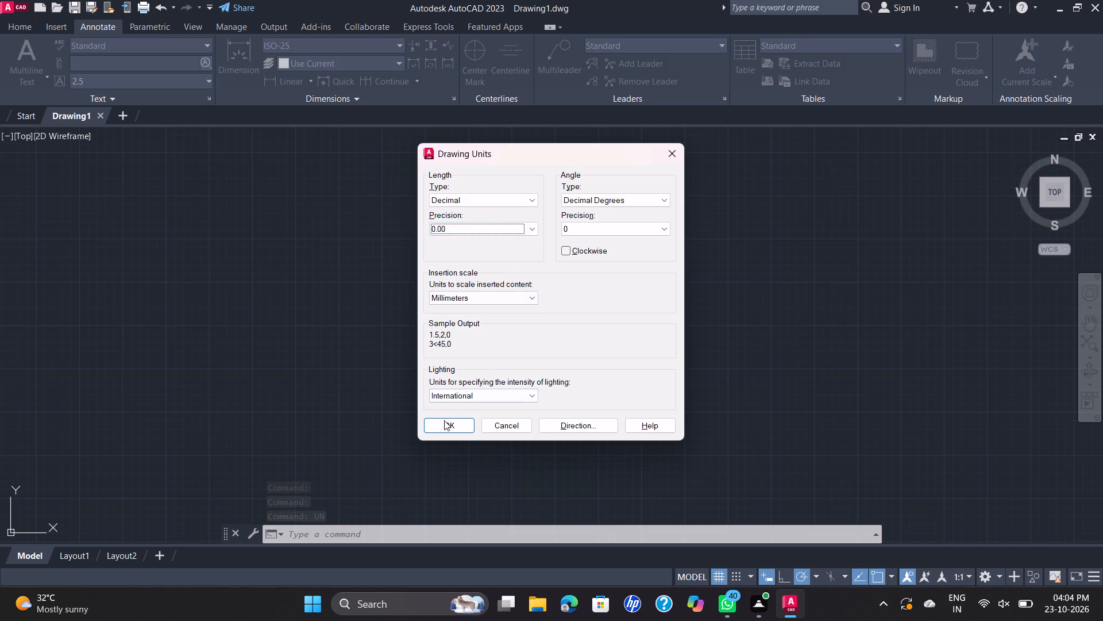
click(449, 428)
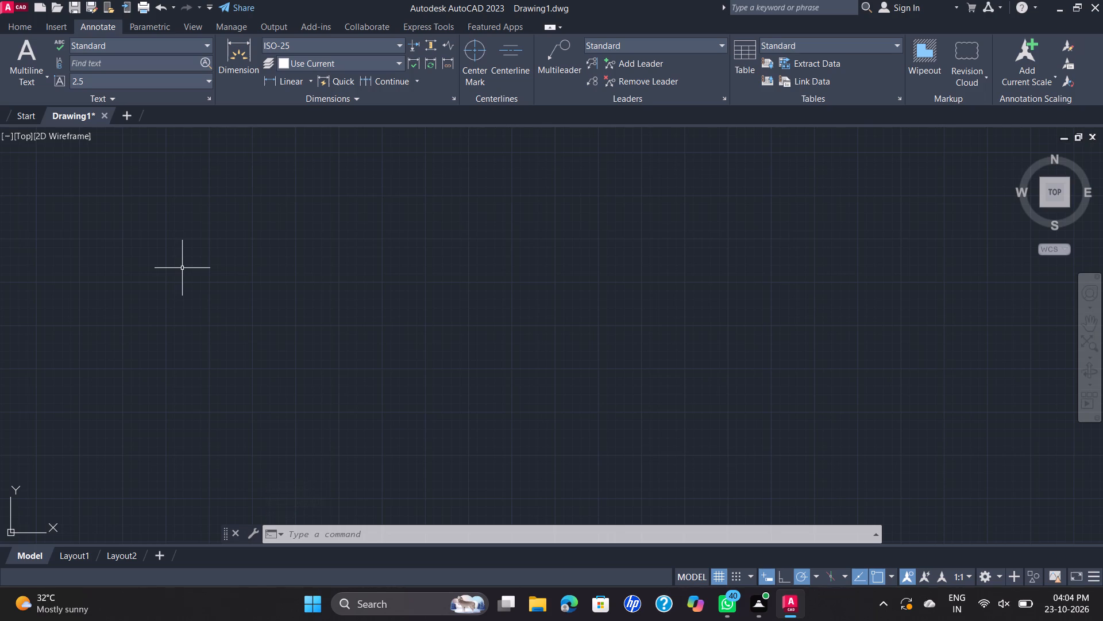
Turn on isometric drafting mode for the drawing.
click(25, 24)
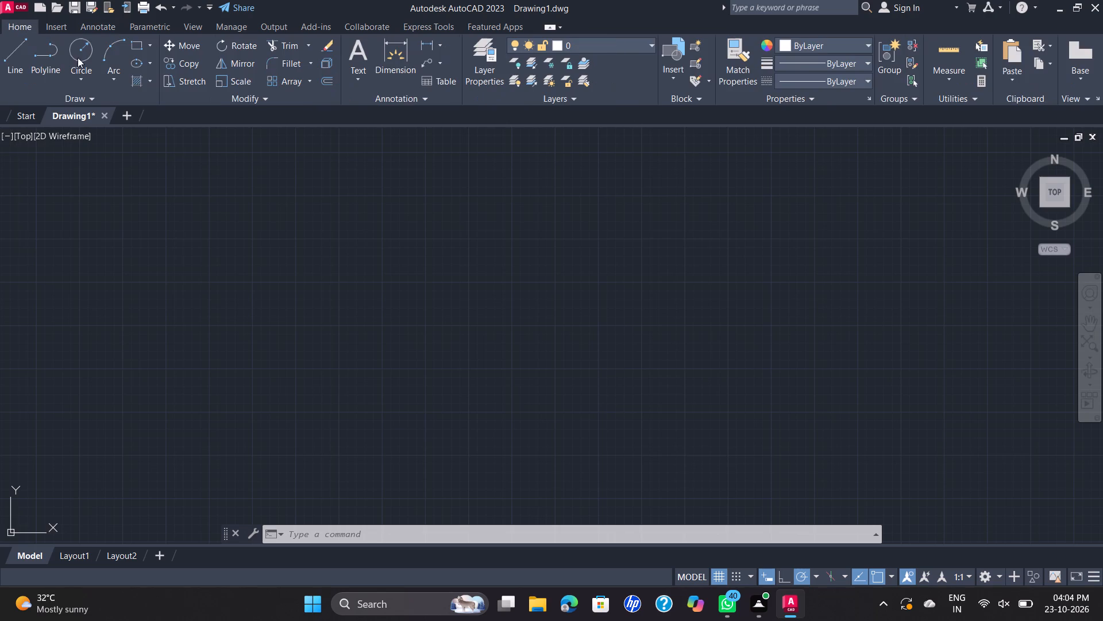
click(830, 576)
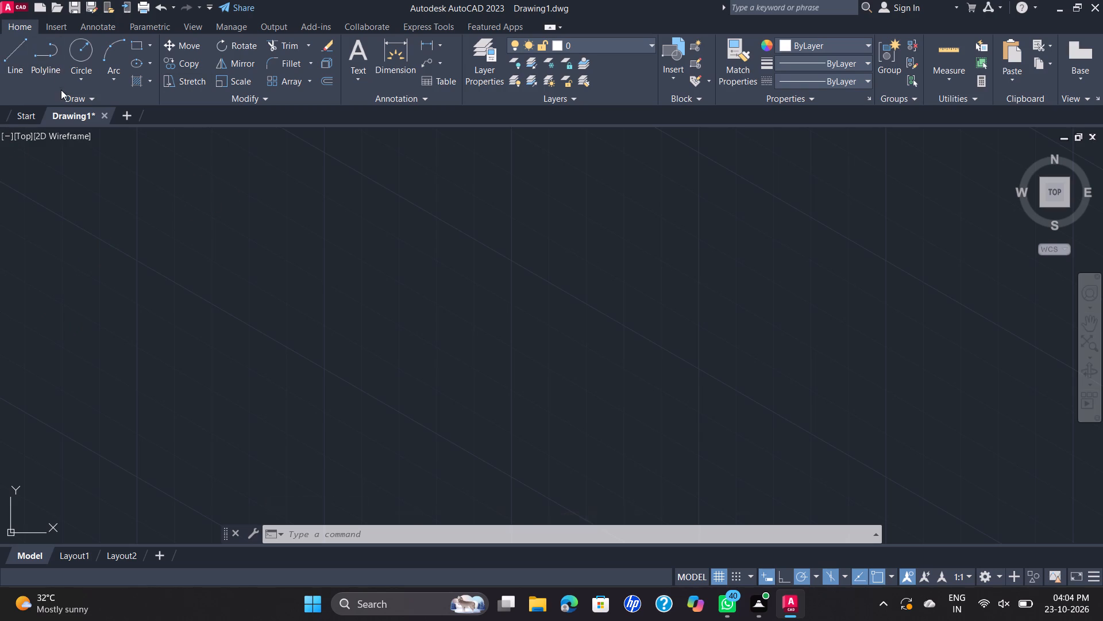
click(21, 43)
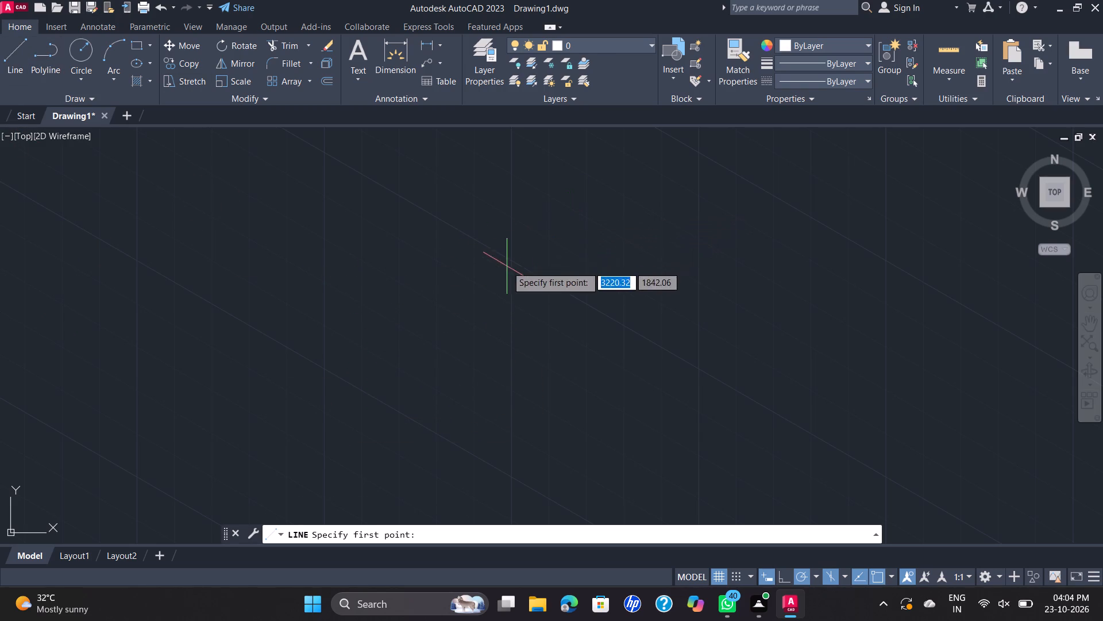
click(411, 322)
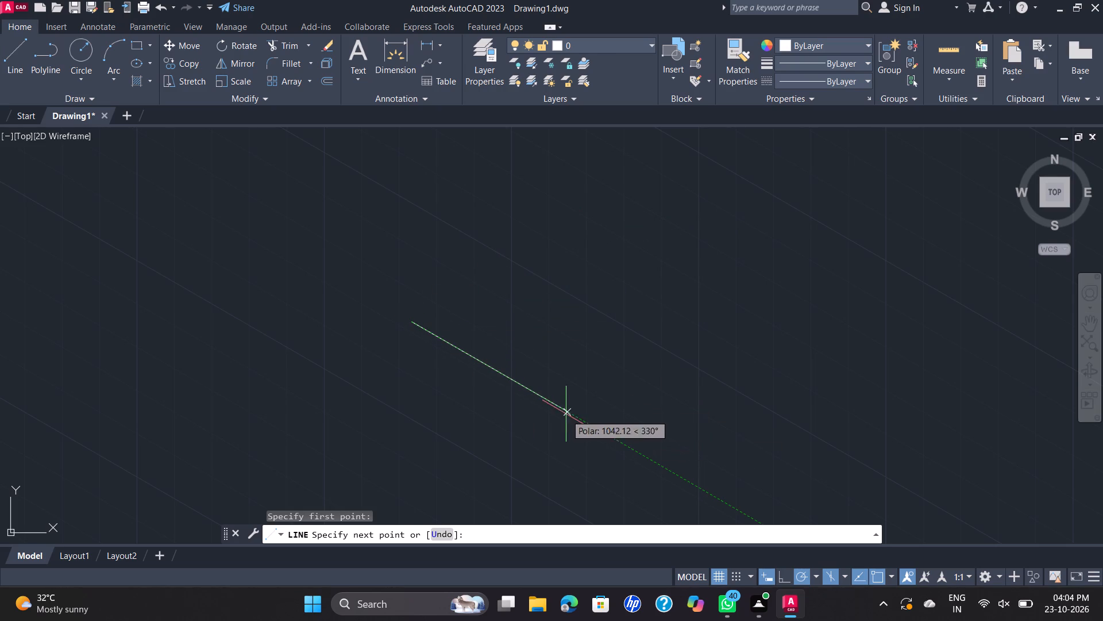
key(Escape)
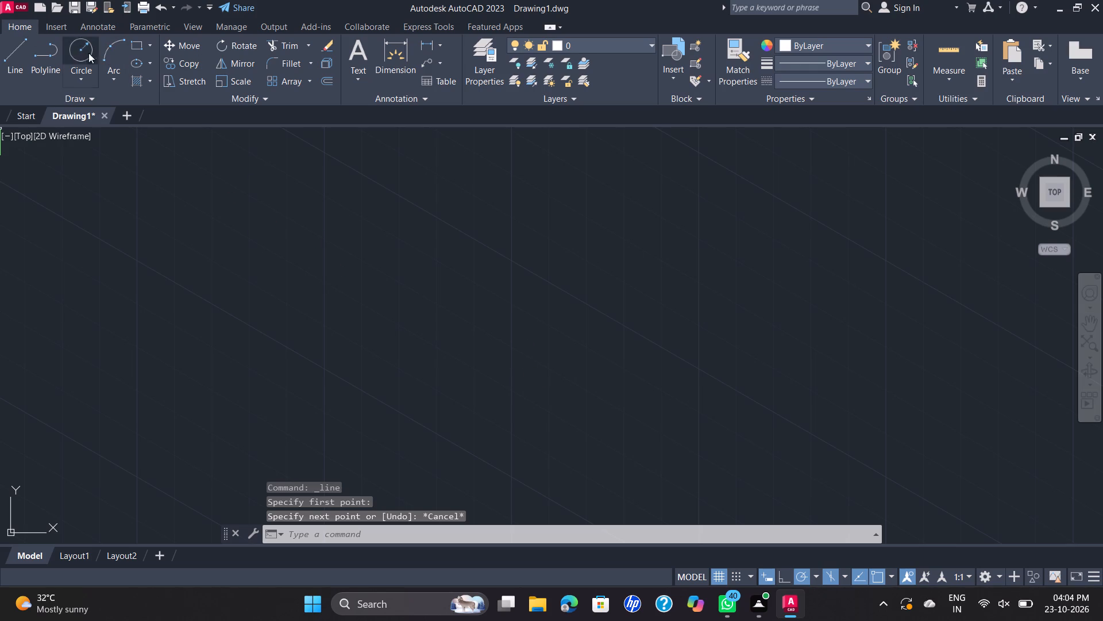
Draw an isocircle of radius 10 on the top isoplane with the Ellipse command, in an empty part of the drawing.
key(e)
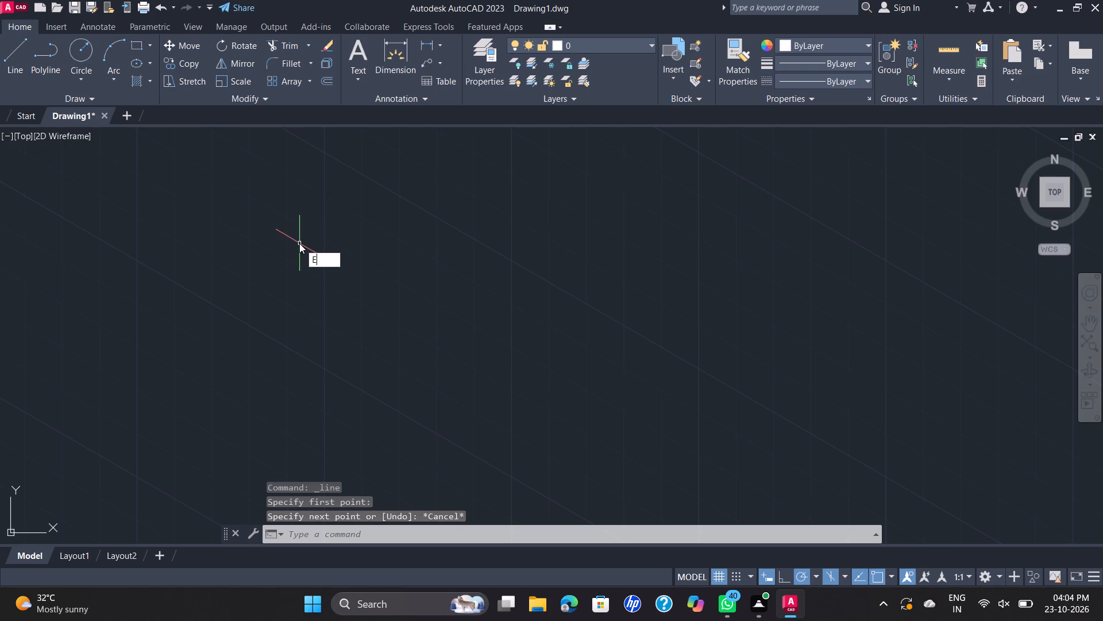
key(l)
key(Return)
key(i)
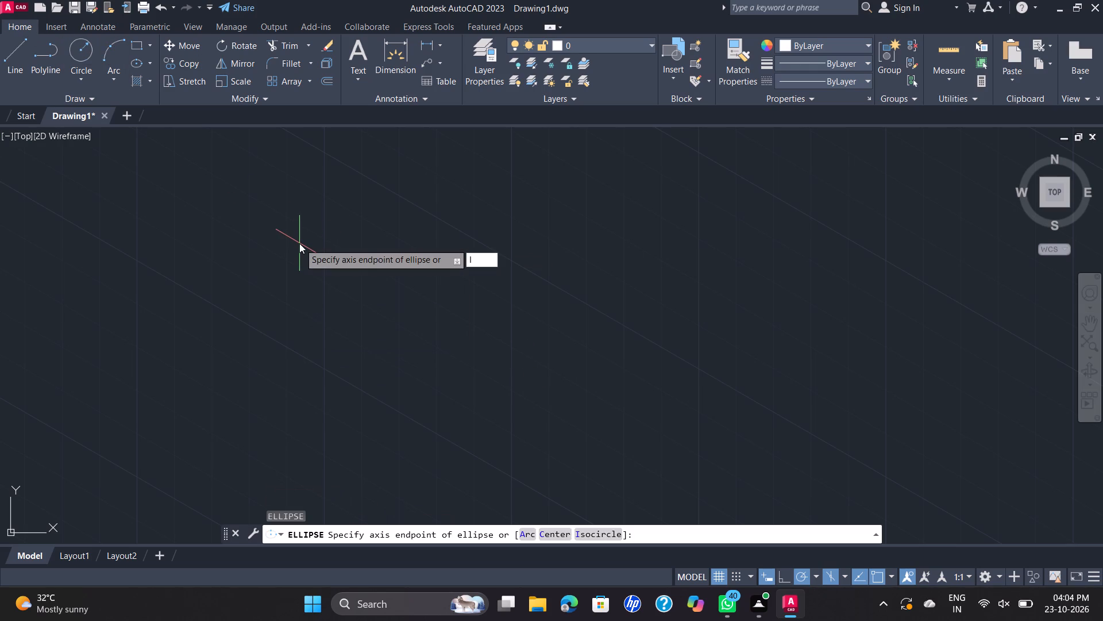
key(s)
key(o)
key(Return)
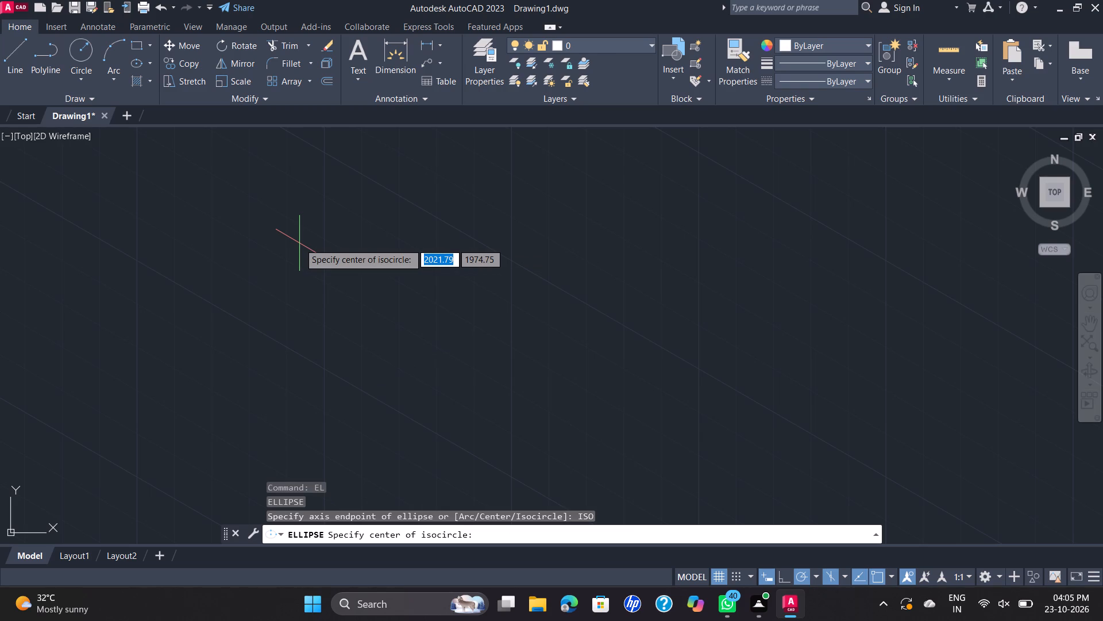
click(419, 282)
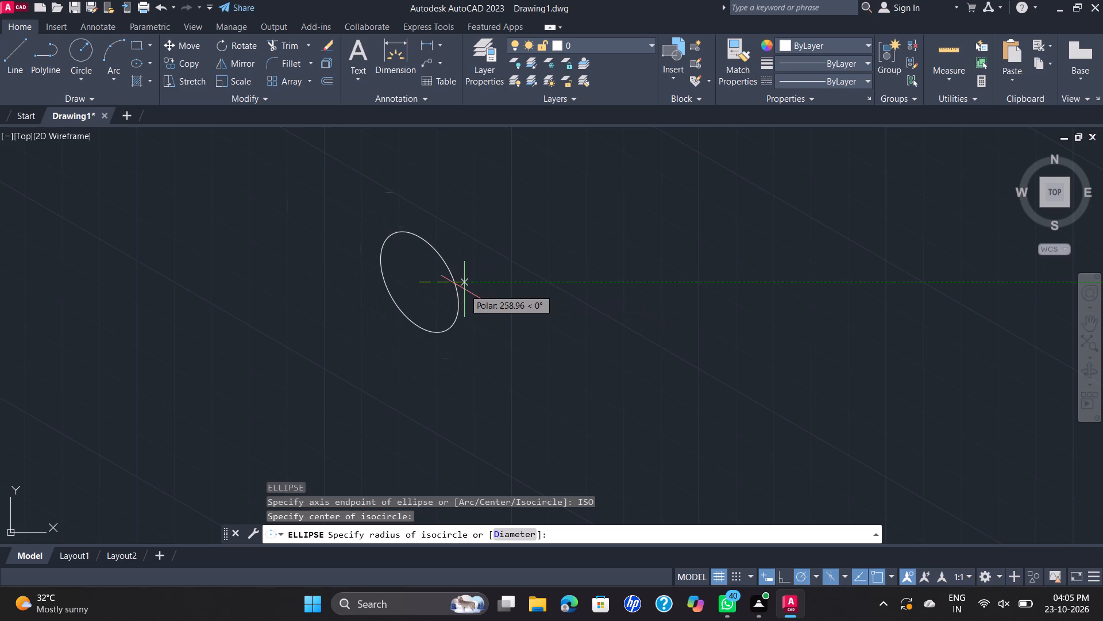
key(F5)
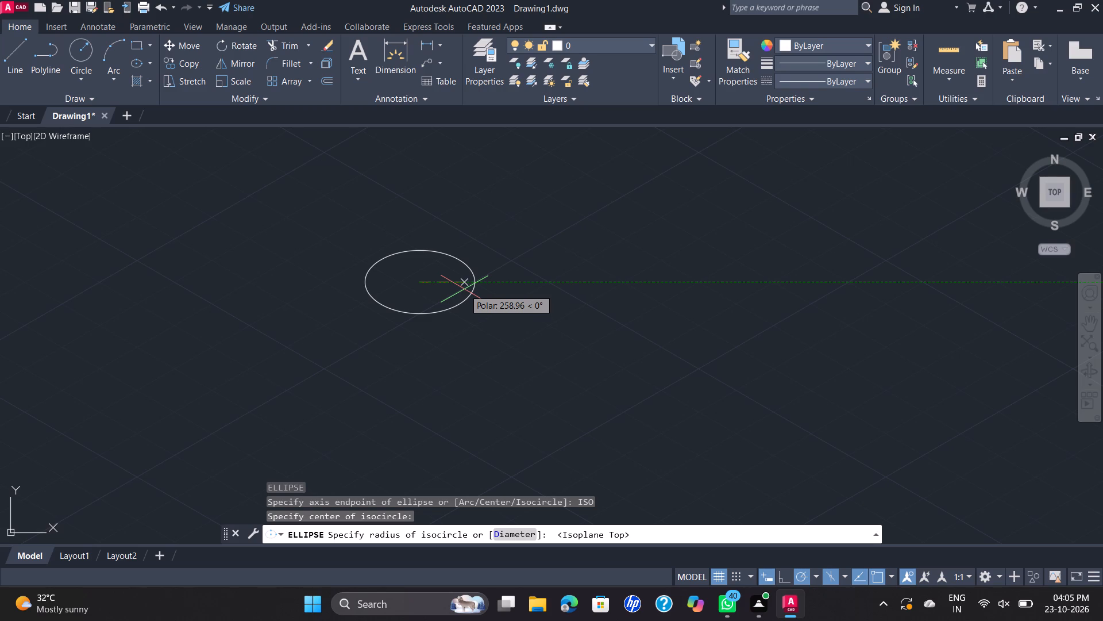
text(10)
key(Return)
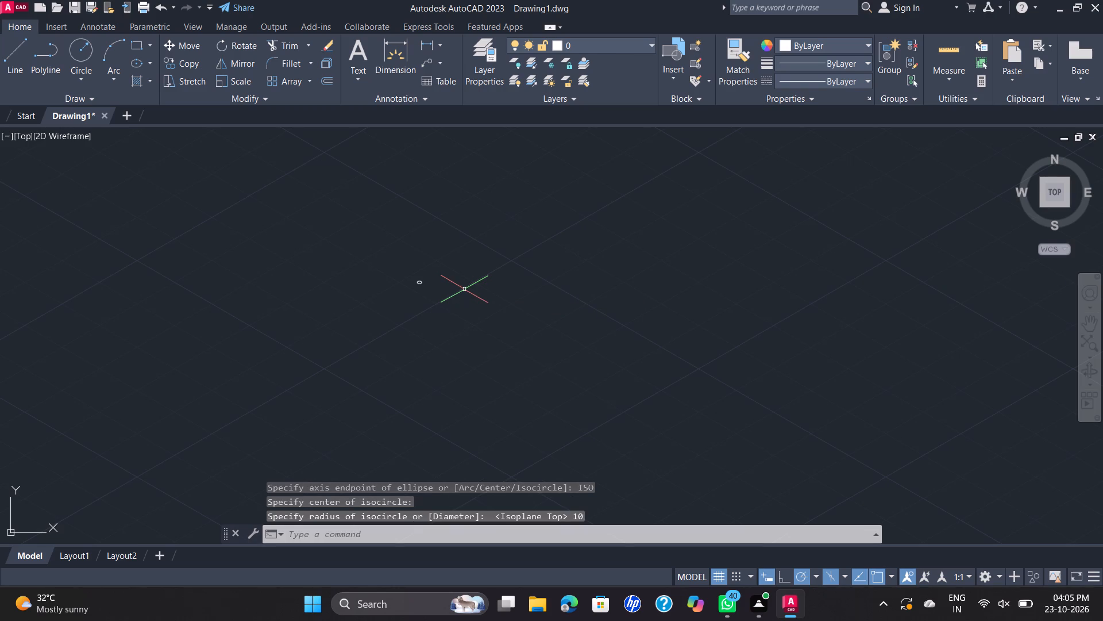
Draw a concentric isocircle of diameter 10 on the top isoplane, centred on the radius-10 isocircle.
scroll(422, 278, up, 5)
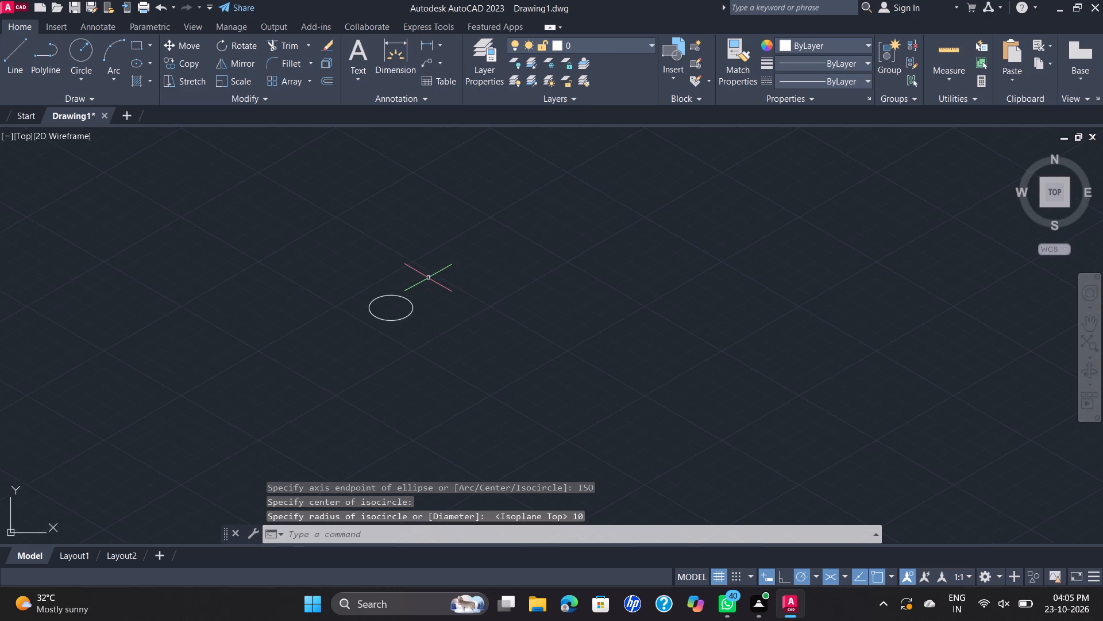
scroll(428, 278, up, 1)
middle_drag(429, 278, 511, 322)
key(space)
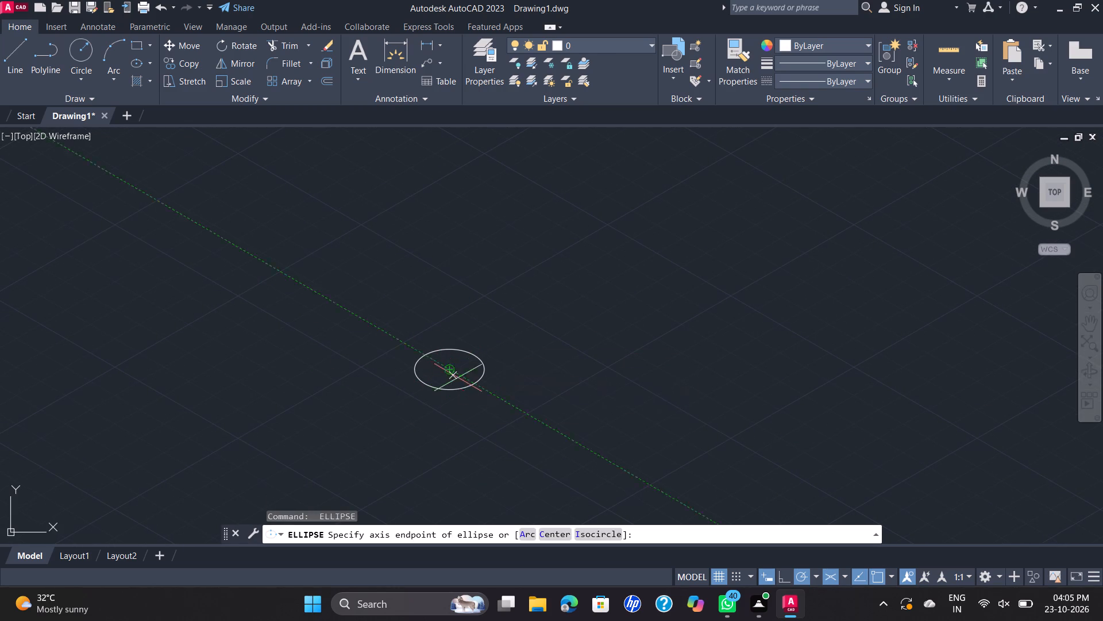
click(585, 528)
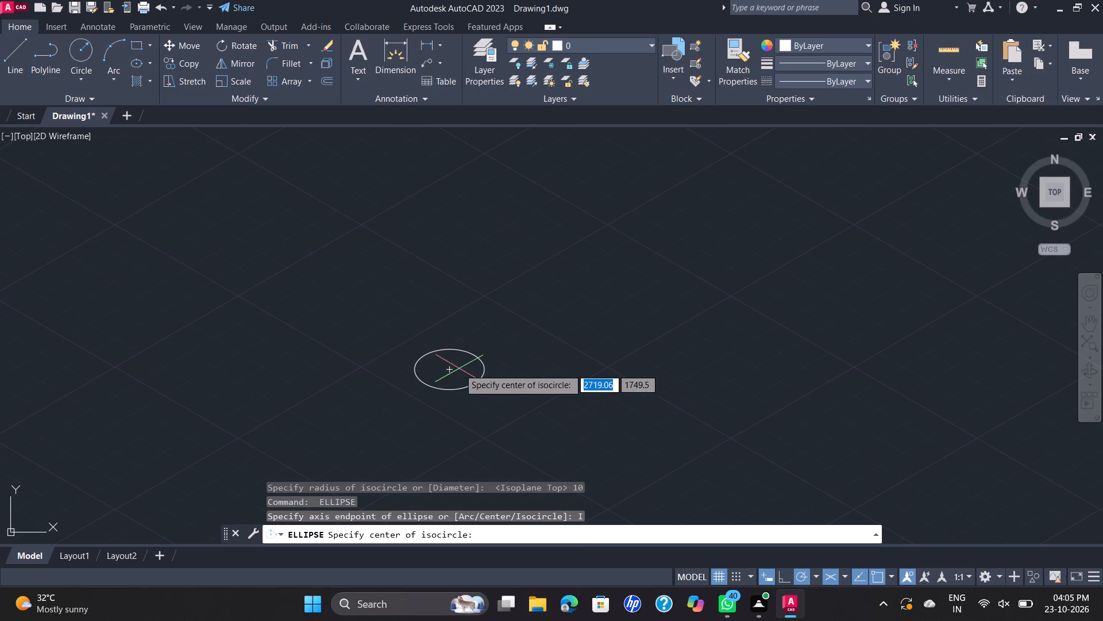
click(453, 370)
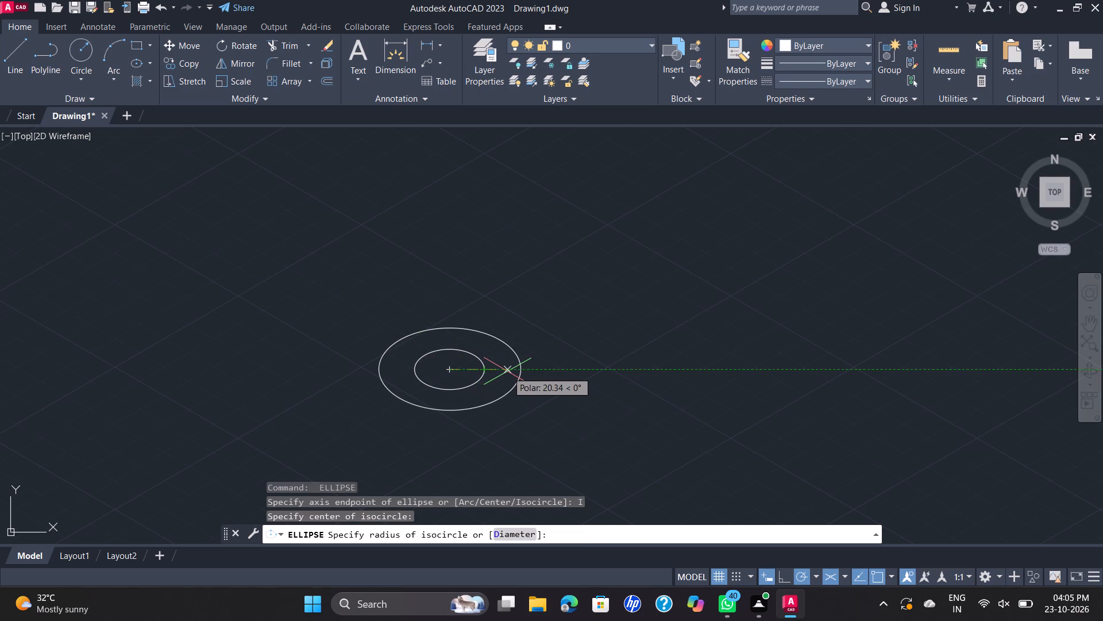
key(d)
key(Return)
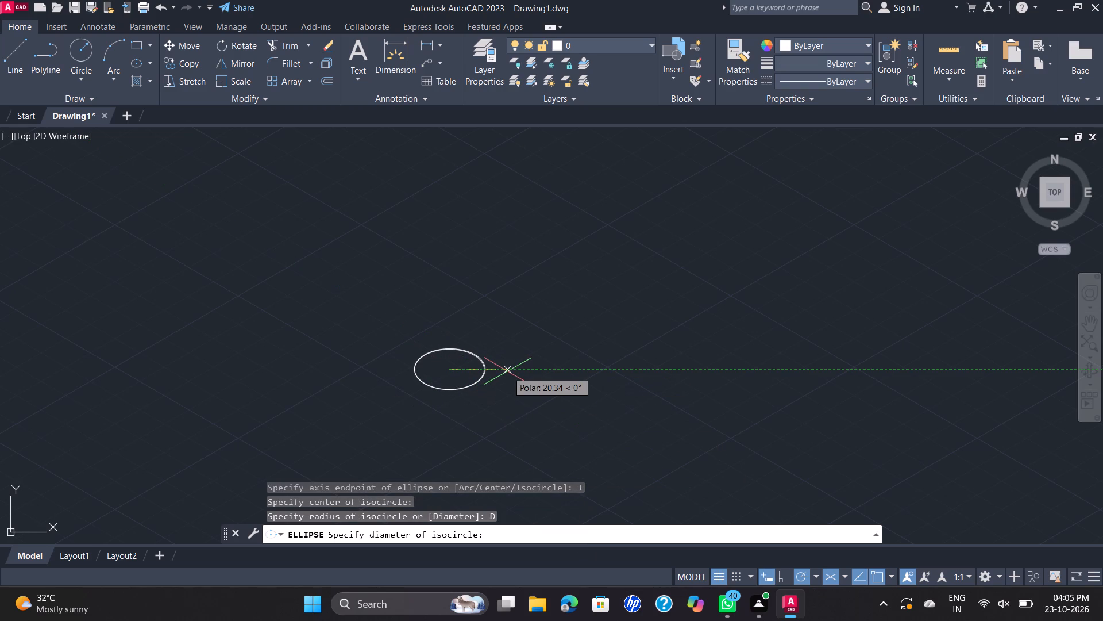
text(10)
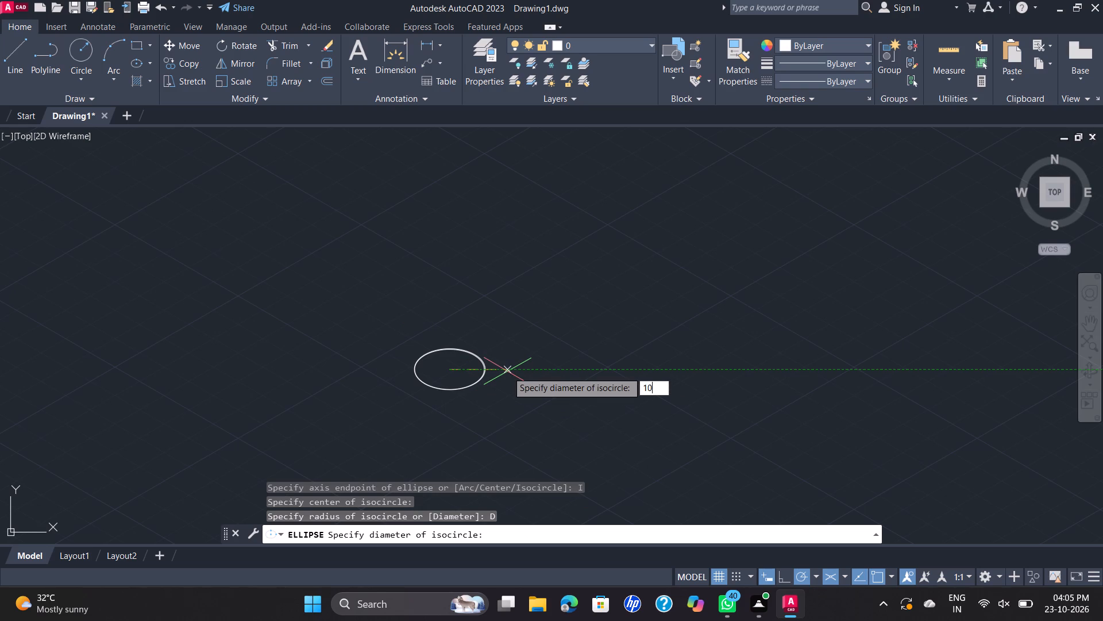
key(Return)
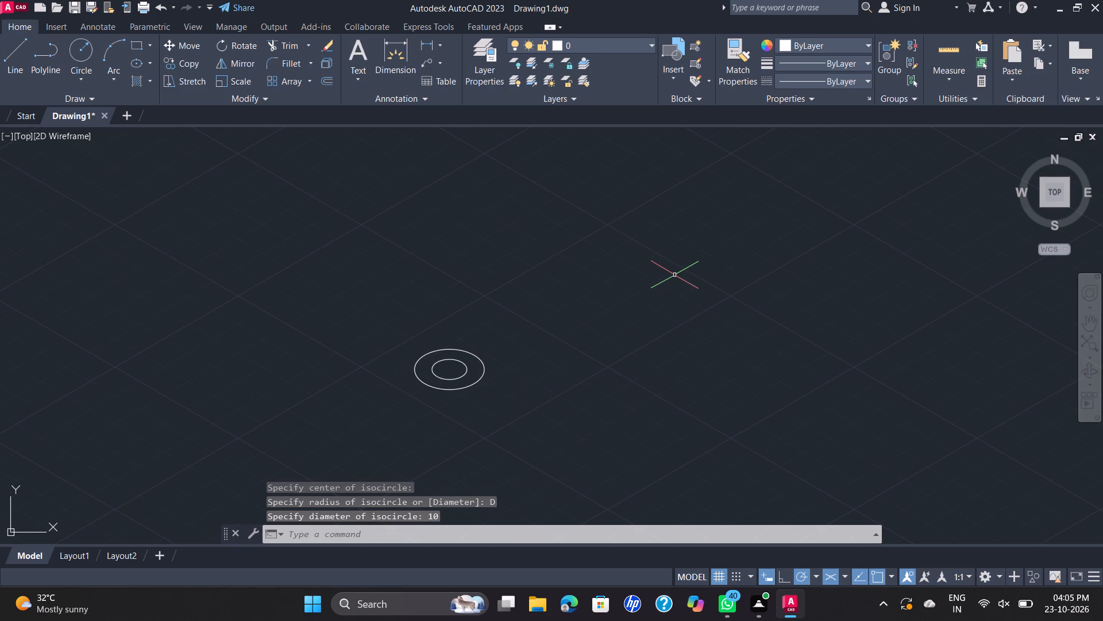
Copy both concentric isocircles from their common centre by 70 along the 30° isometric axis.
scroll(674, 275, down, 1)
scroll(622, 277, up, 1)
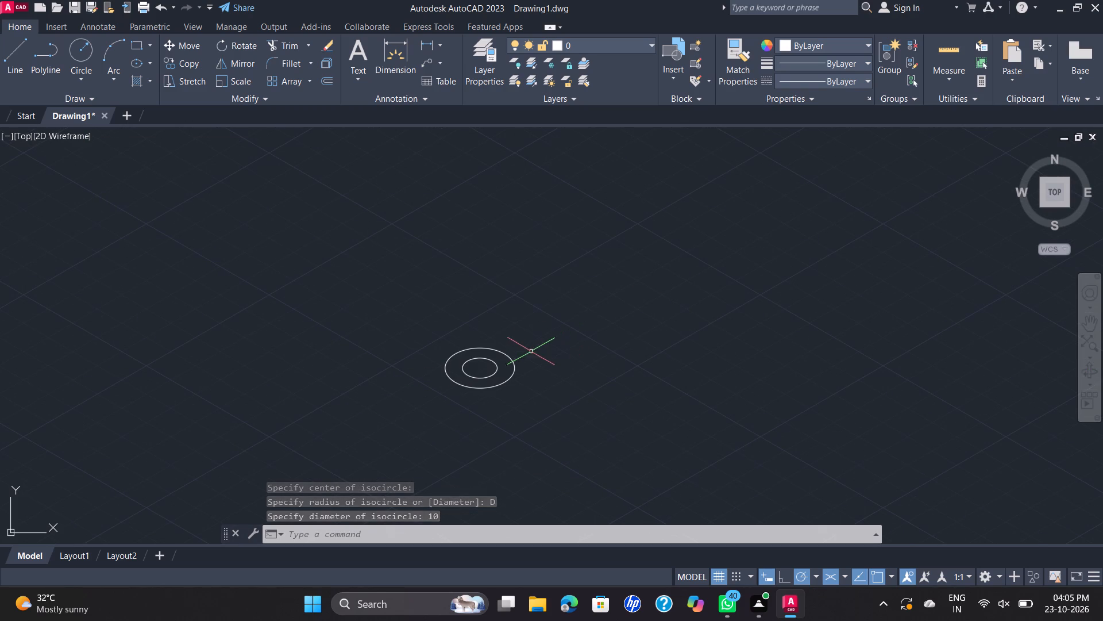
click(560, 292)
click(451, 384)
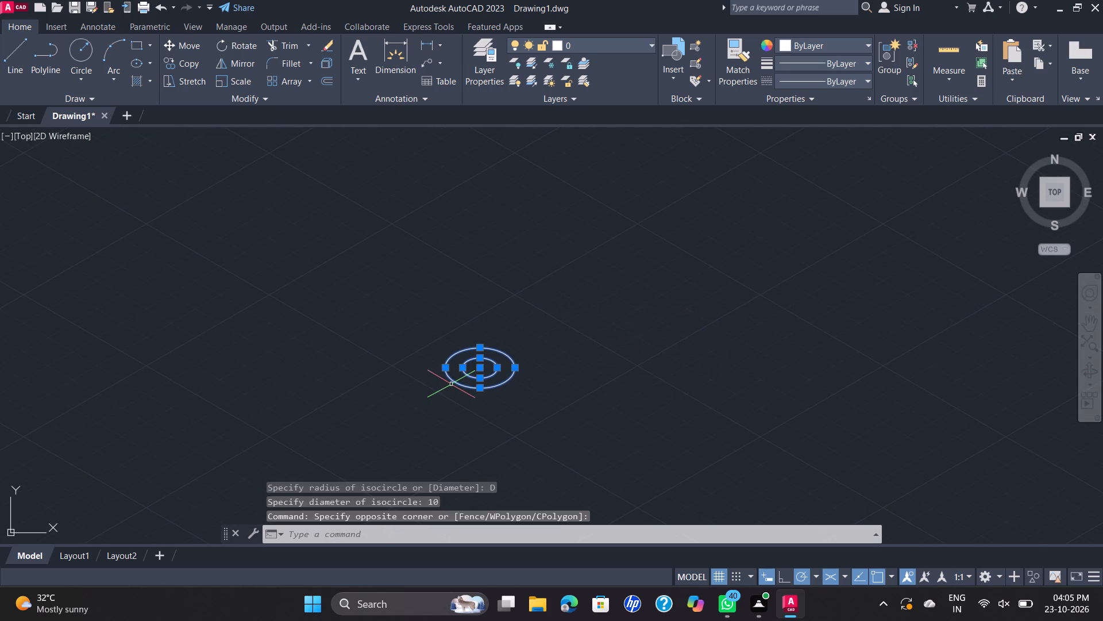
click(173, 58)
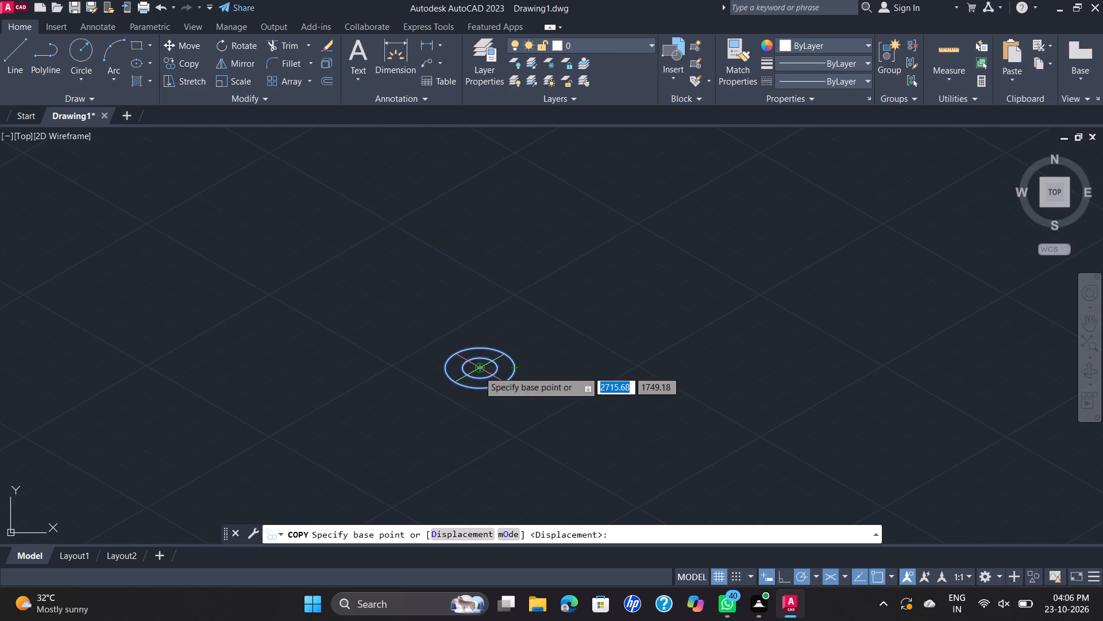
click(482, 369)
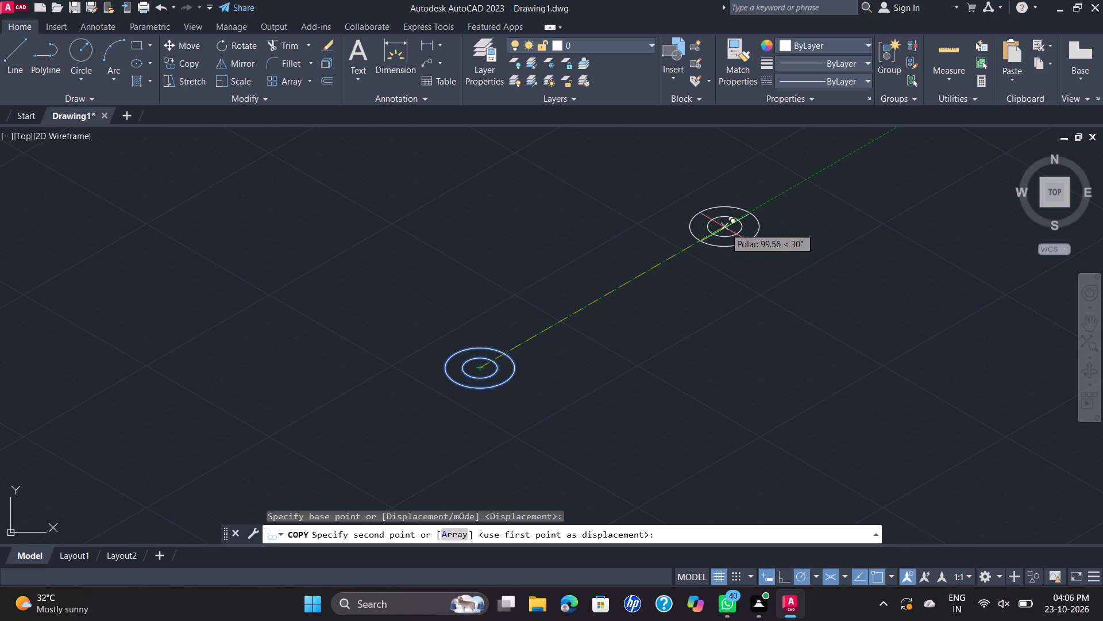
key(7)
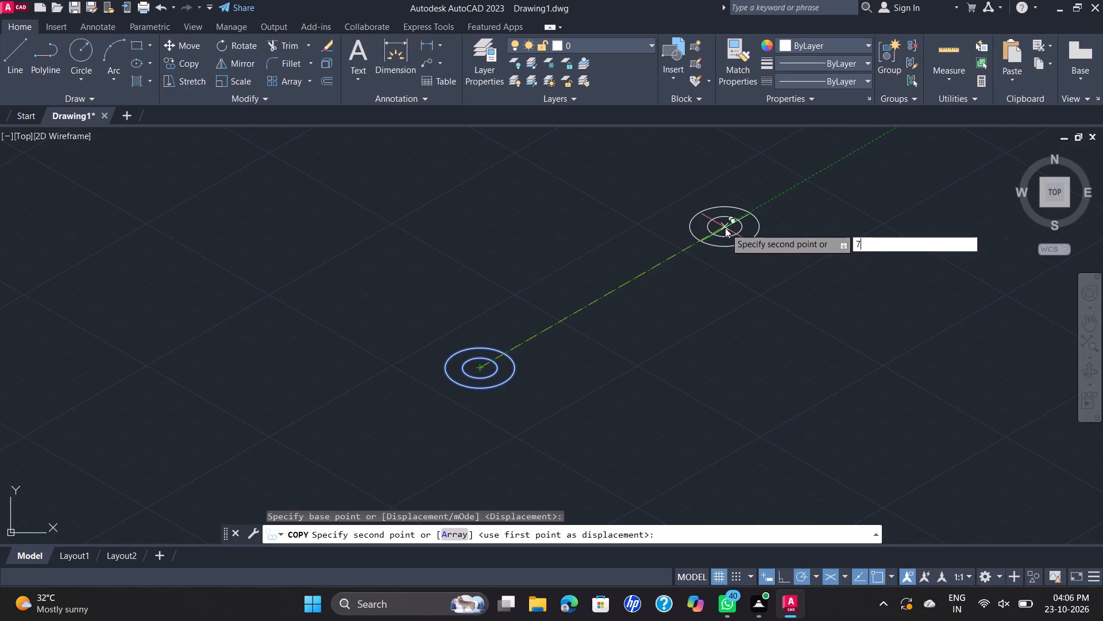
key(0)
key(Return)
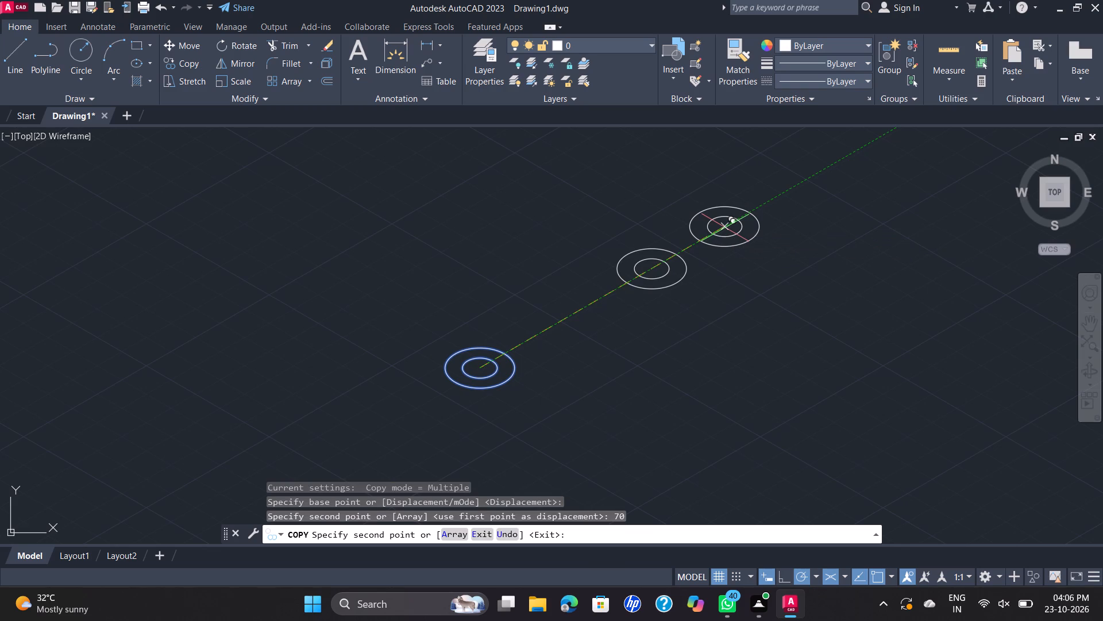
key(Escape)
Copy the upper-right pair of concentric isocircles from its centre by 50 along the 150° isometric axis.
key(space)
click(693, 229)
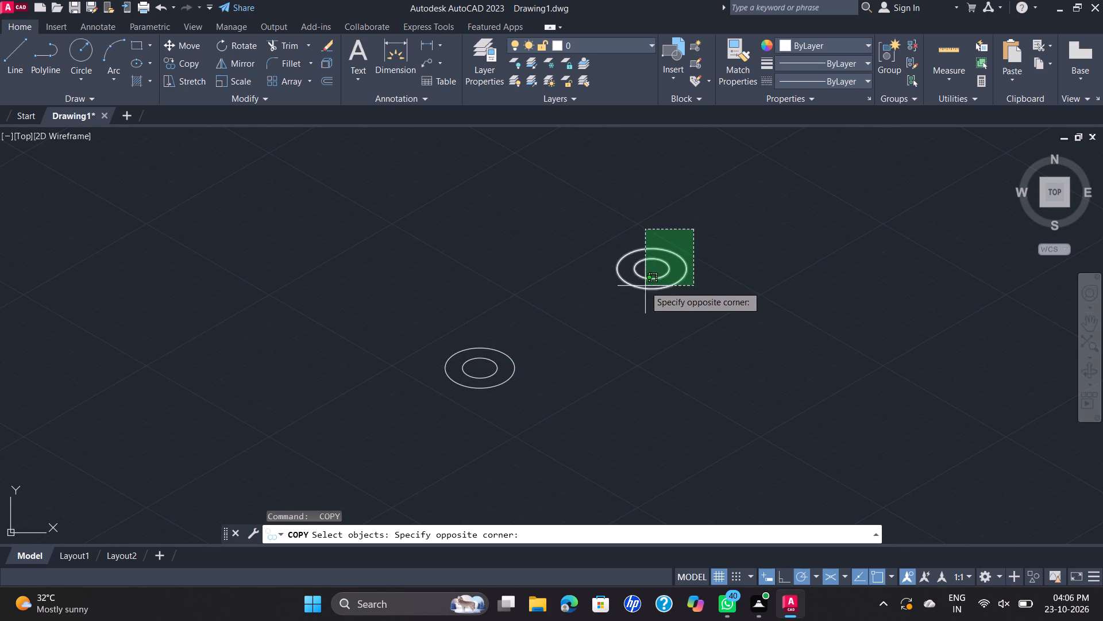
click(635, 300)
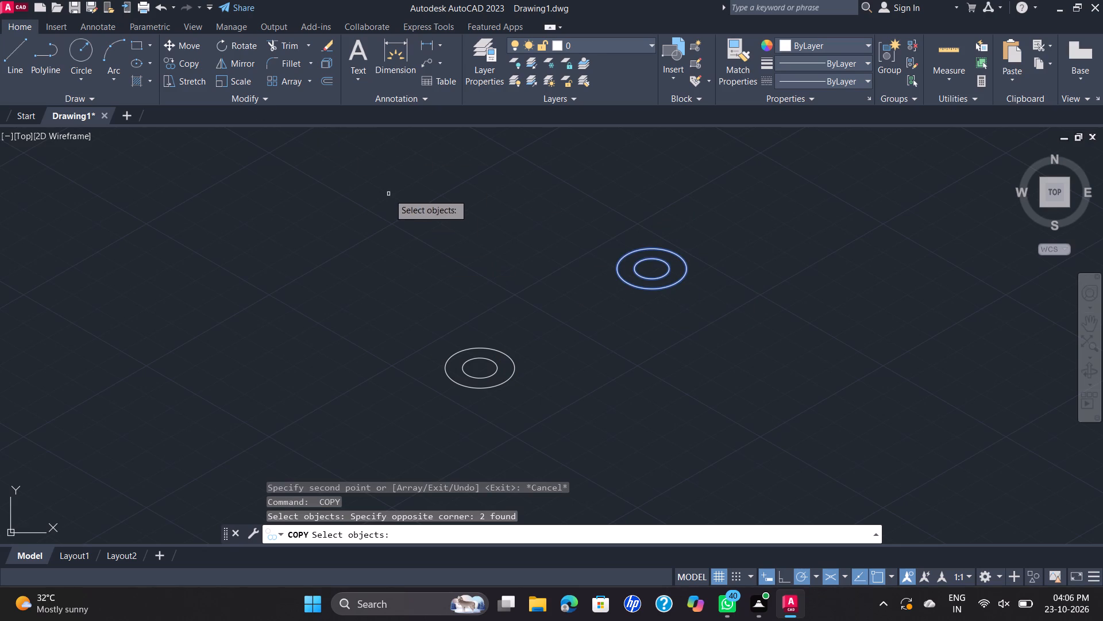
key(space)
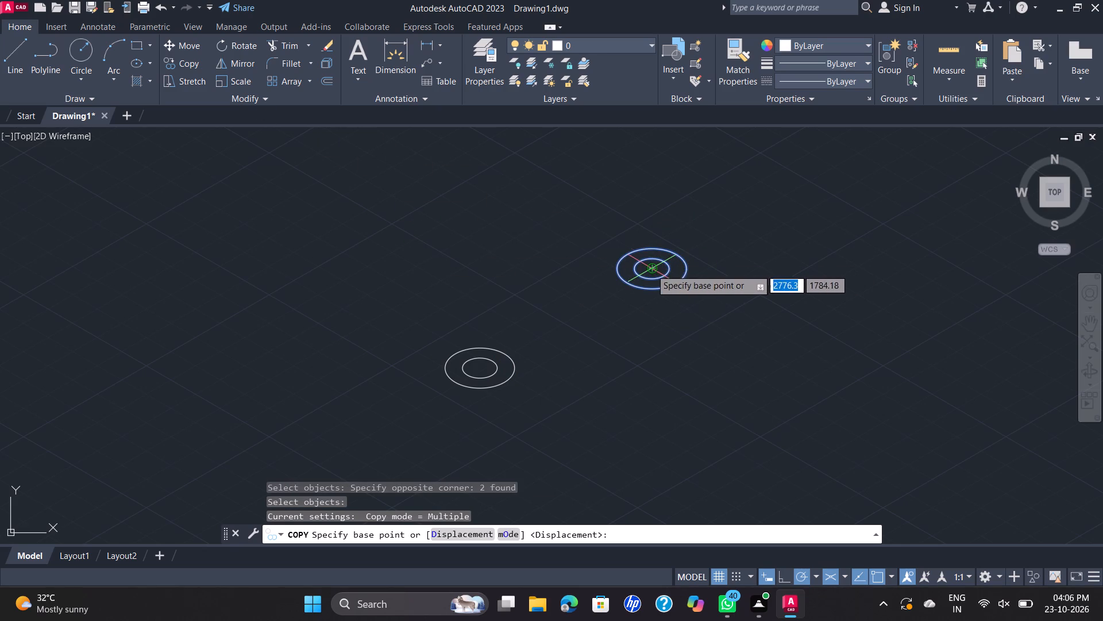
click(651, 269)
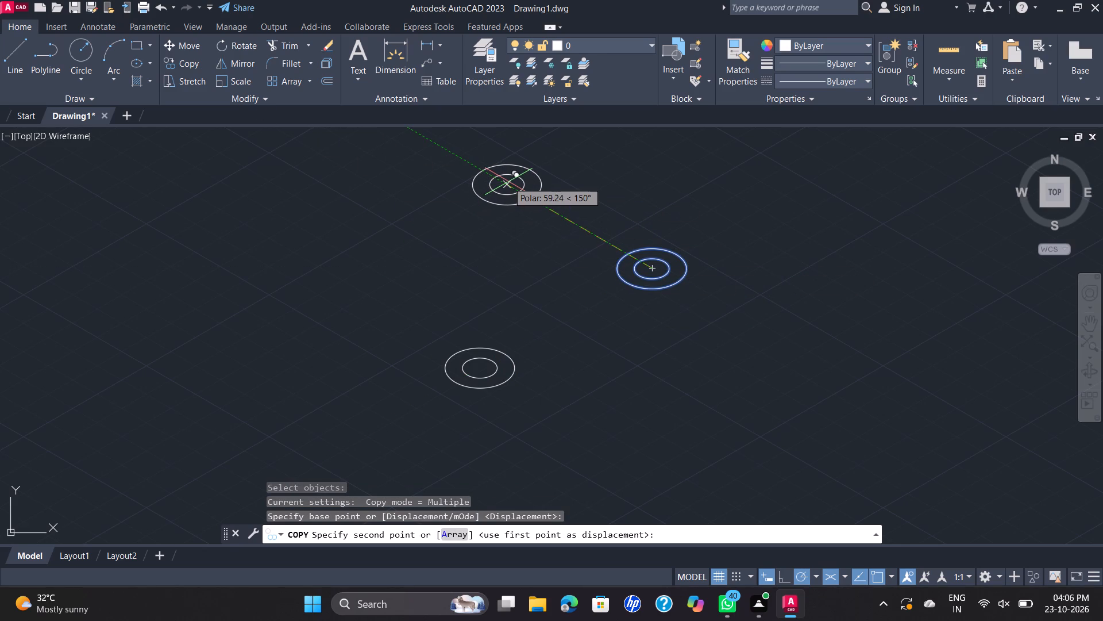
text(50)
key(Return)
key(Escape)
Copy the uppermost pair of concentric isocircles from its centre by 70 along the 210° isometric axis.
key(space)
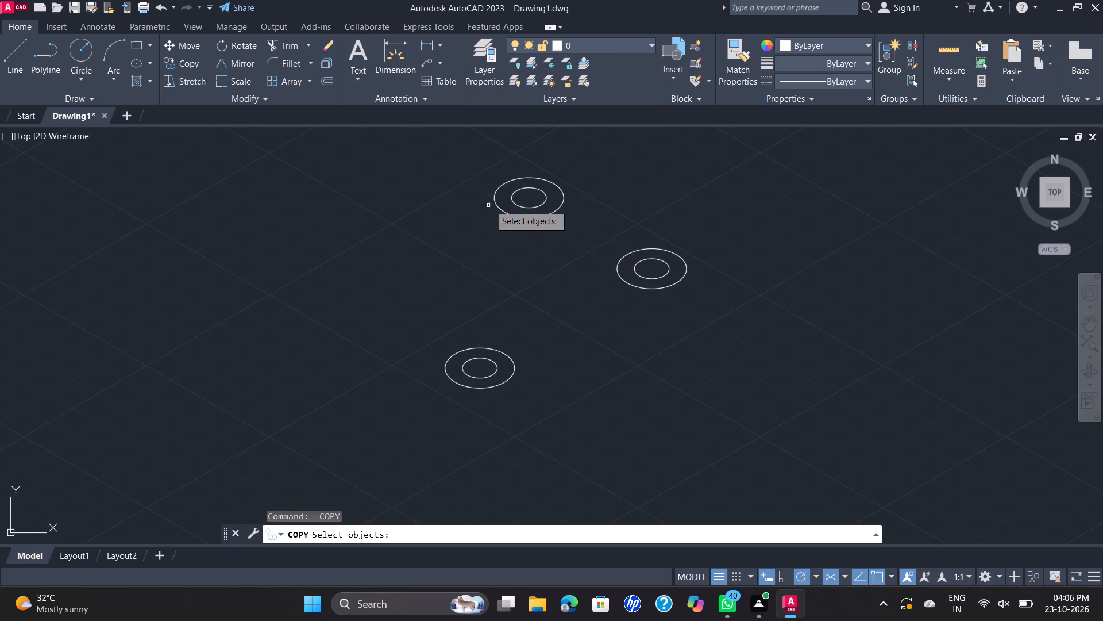
drag(625, 155, 615, 154)
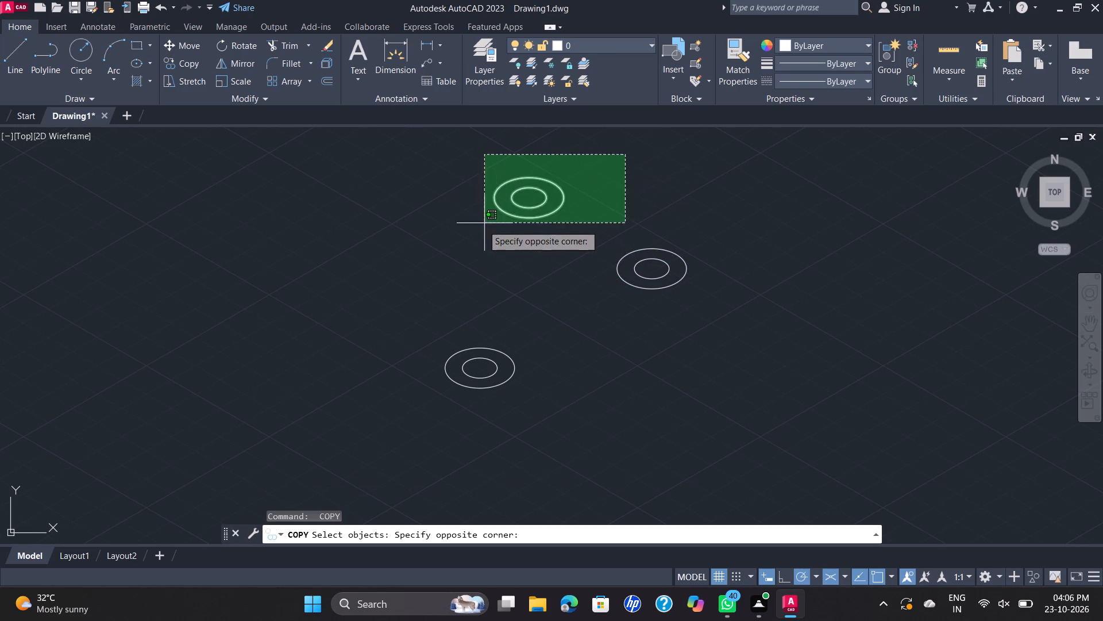
click(469, 237)
right_click(469, 238)
click(530, 197)
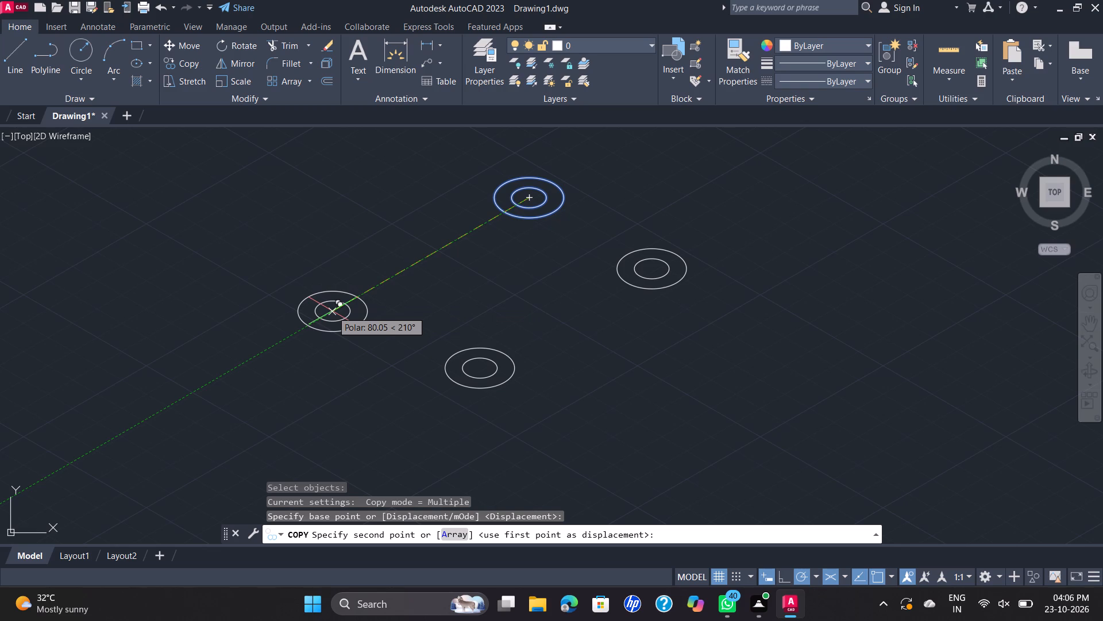
key(7)
key(0)
key(Return)
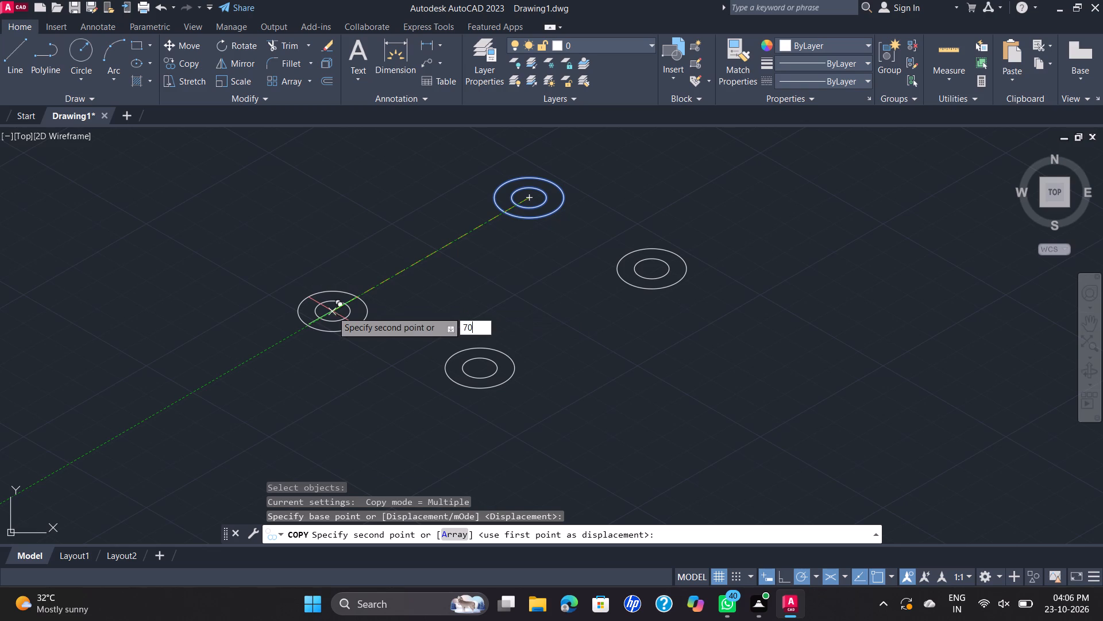
key(Escape)
Draw a line from the leftmost pair's centre along the 30° axis through the uppermost pair's centre, ending just beyond its outer isocircle.
scroll(522, 269, down, 1)
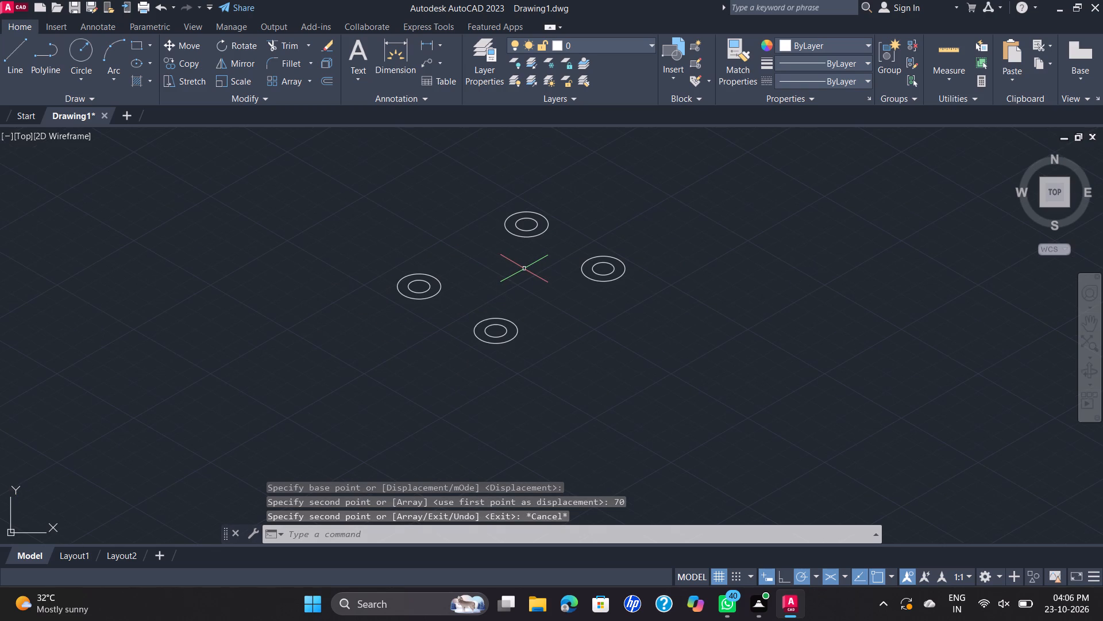
scroll(523, 269, down, 1)
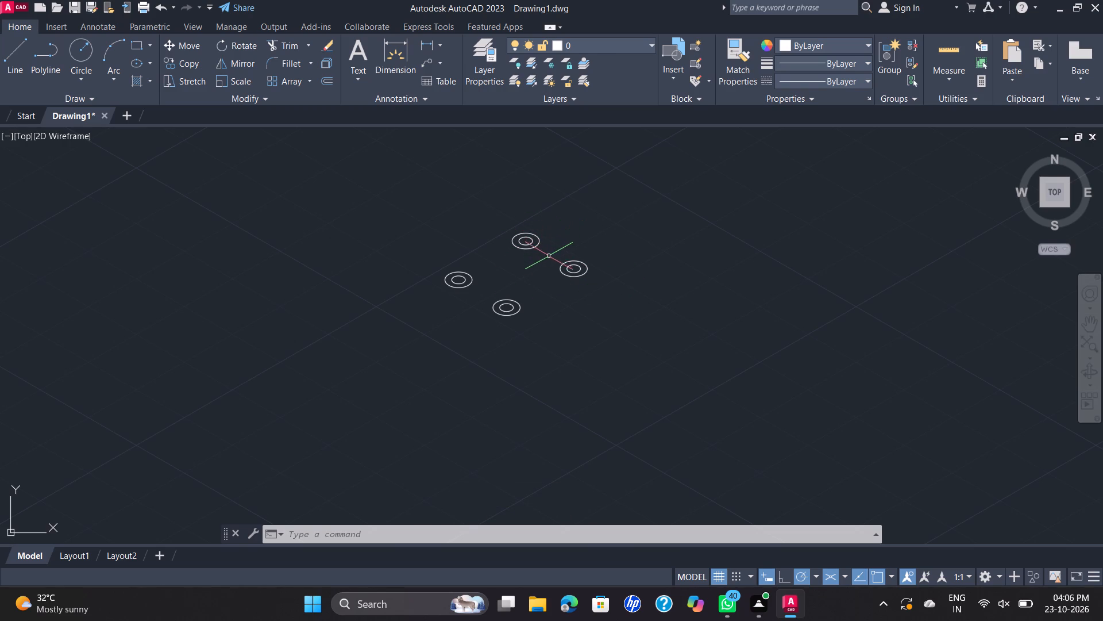
scroll(500, 248, up, 2)
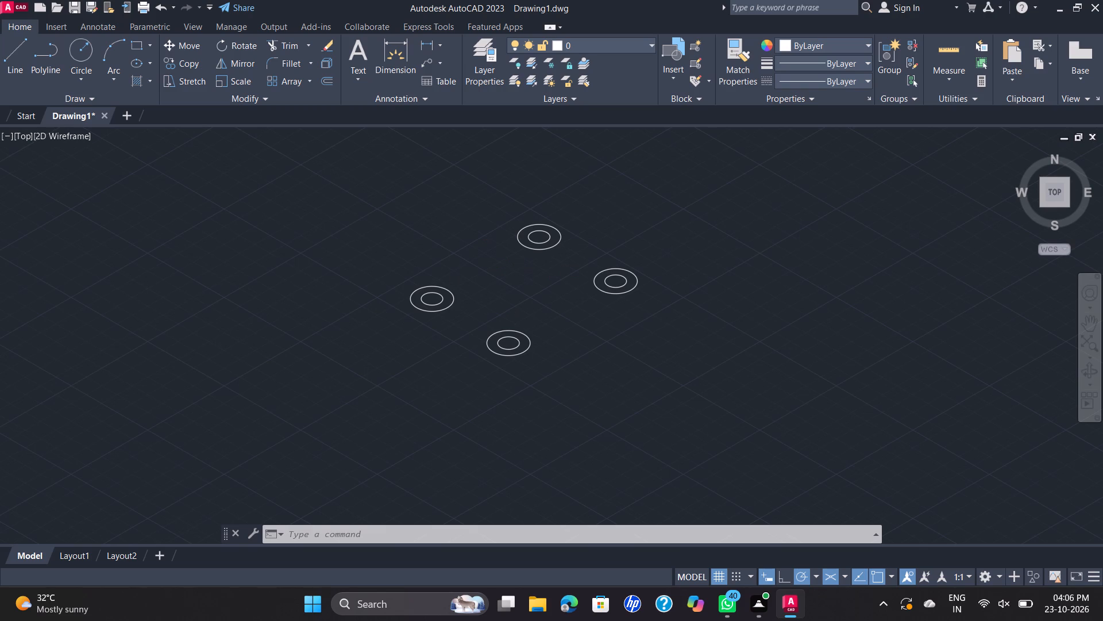
scroll(500, 248, down, 1)
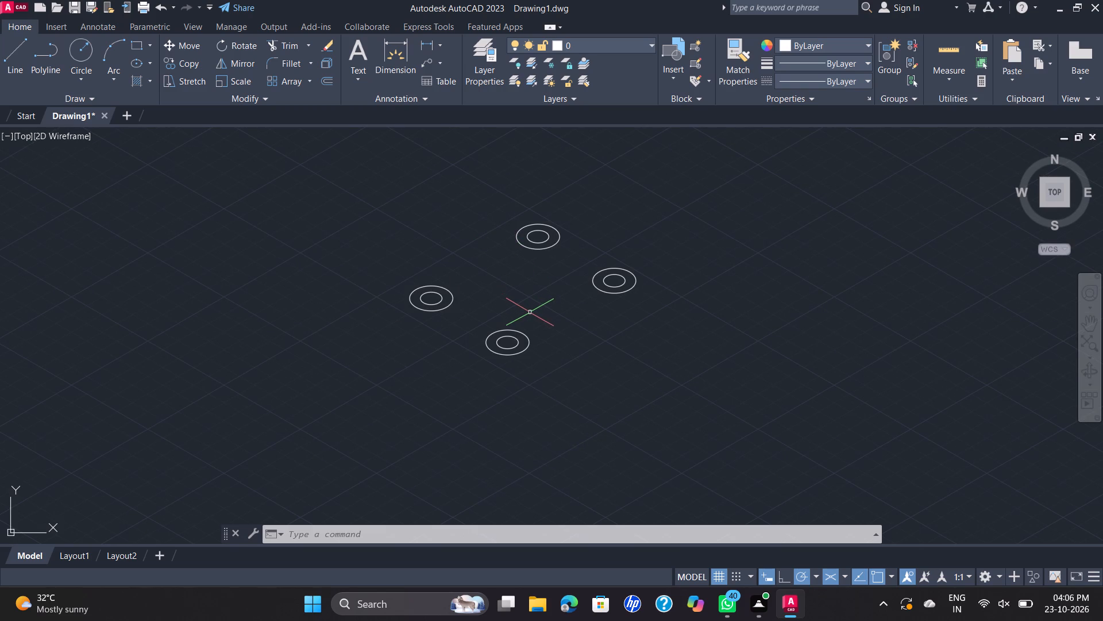
click(16, 43)
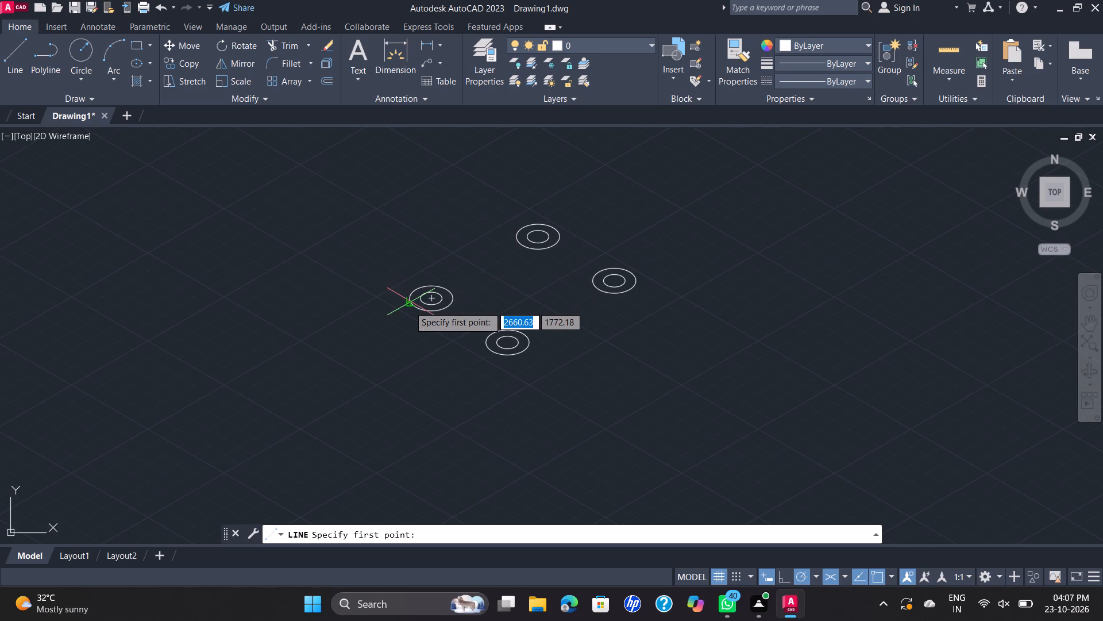
scroll(409, 308, up, 1)
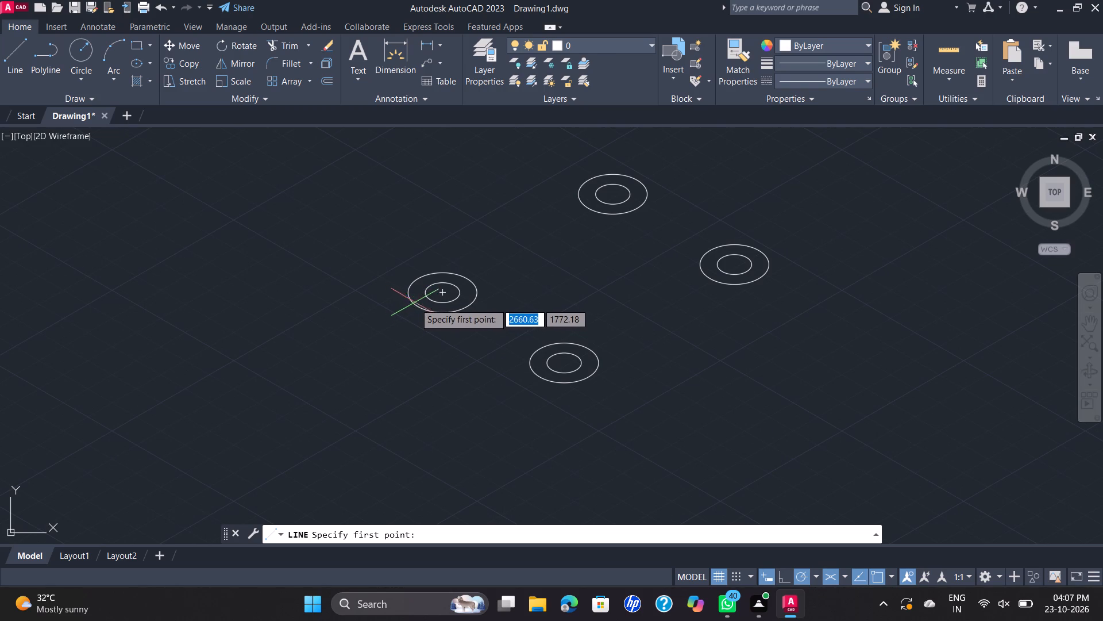
click(444, 289)
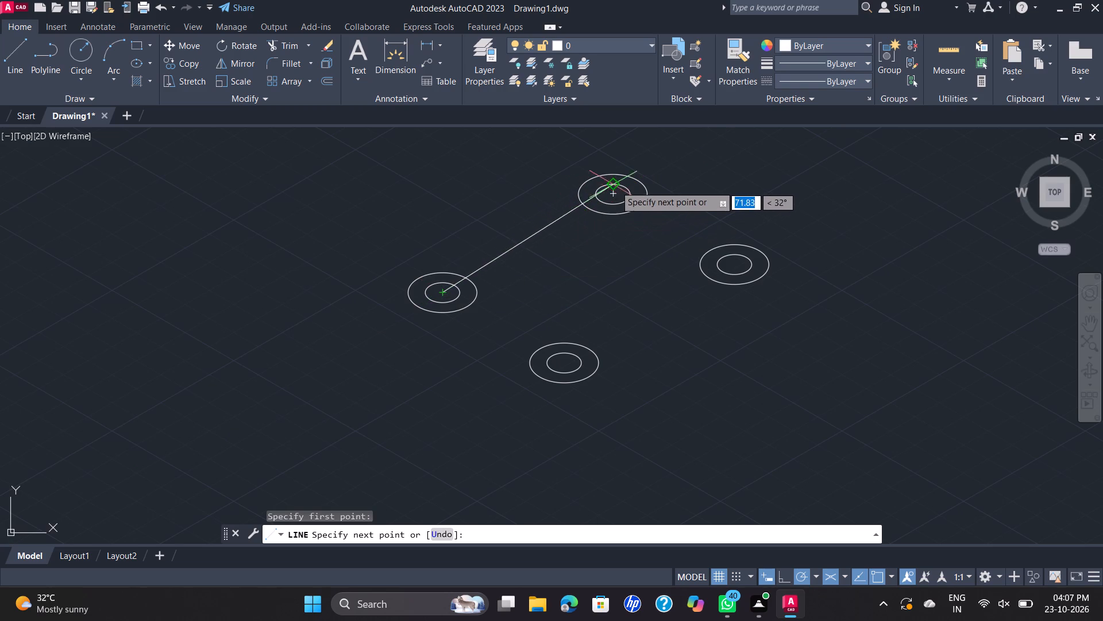
click(650, 172)
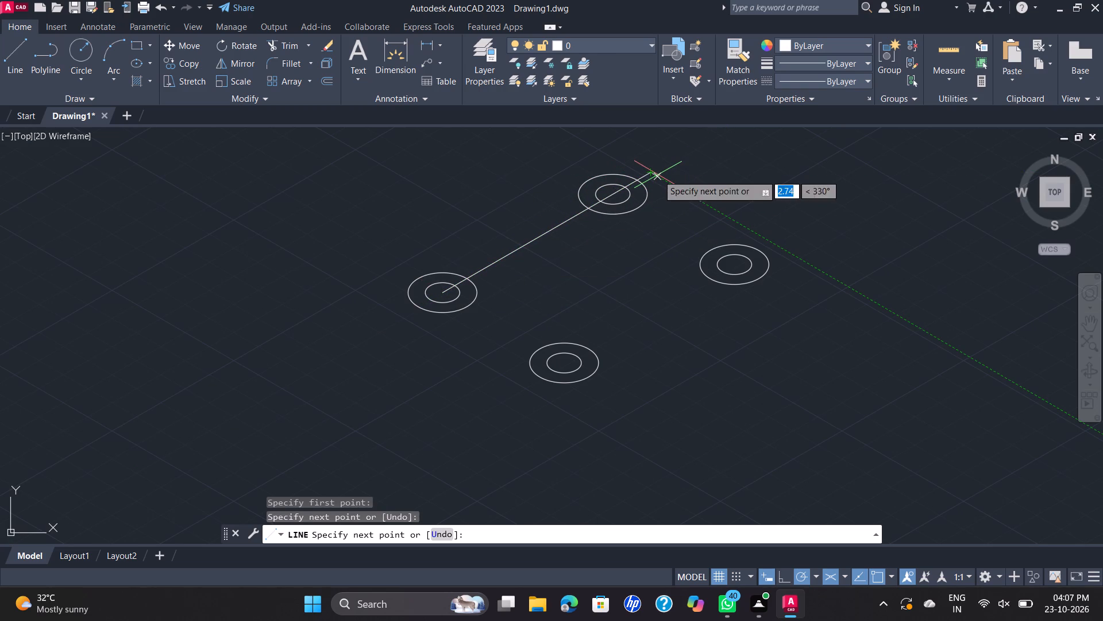
key(Escape)
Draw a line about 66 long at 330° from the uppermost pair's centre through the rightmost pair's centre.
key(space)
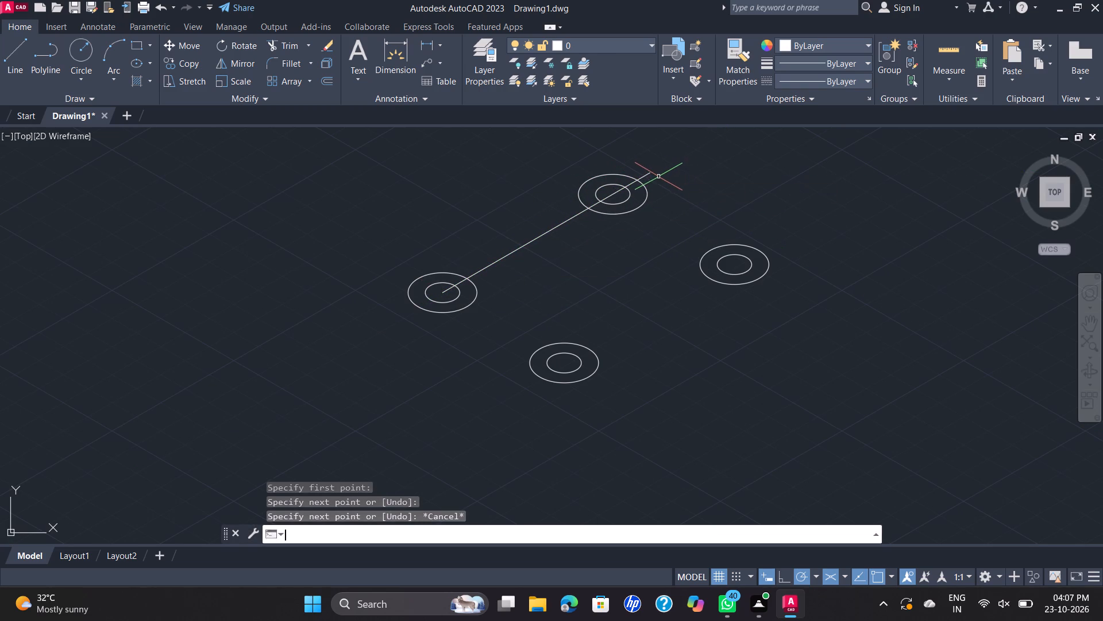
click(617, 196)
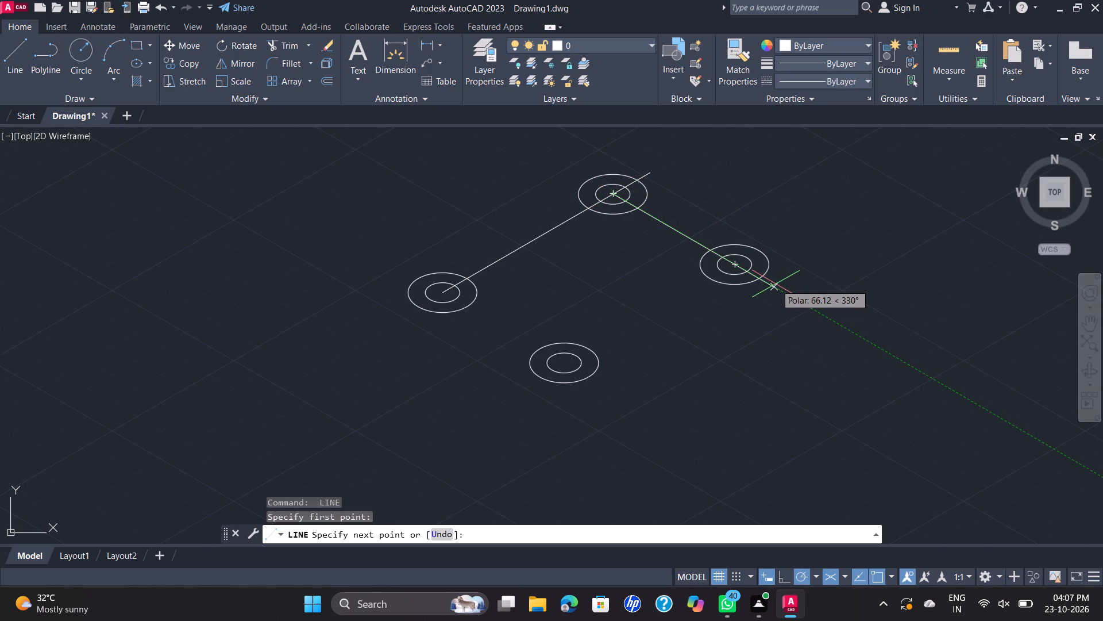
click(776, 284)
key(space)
Draw a line about 86 long at 210° from the rightmost pair's centre through the lowest pair's centre.
key(space)
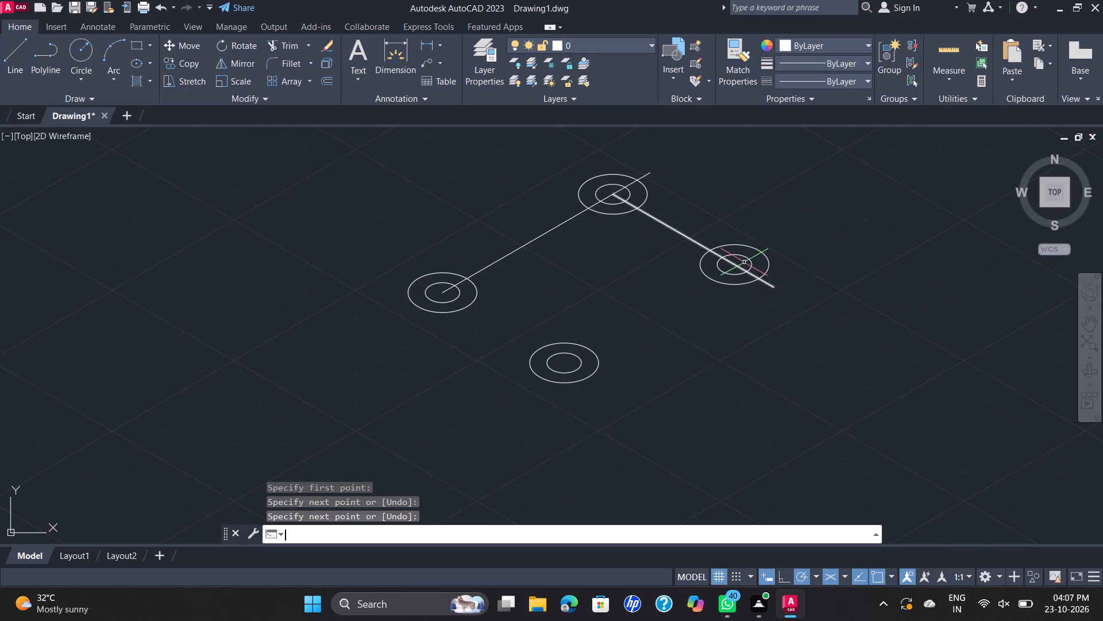
click(733, 263)
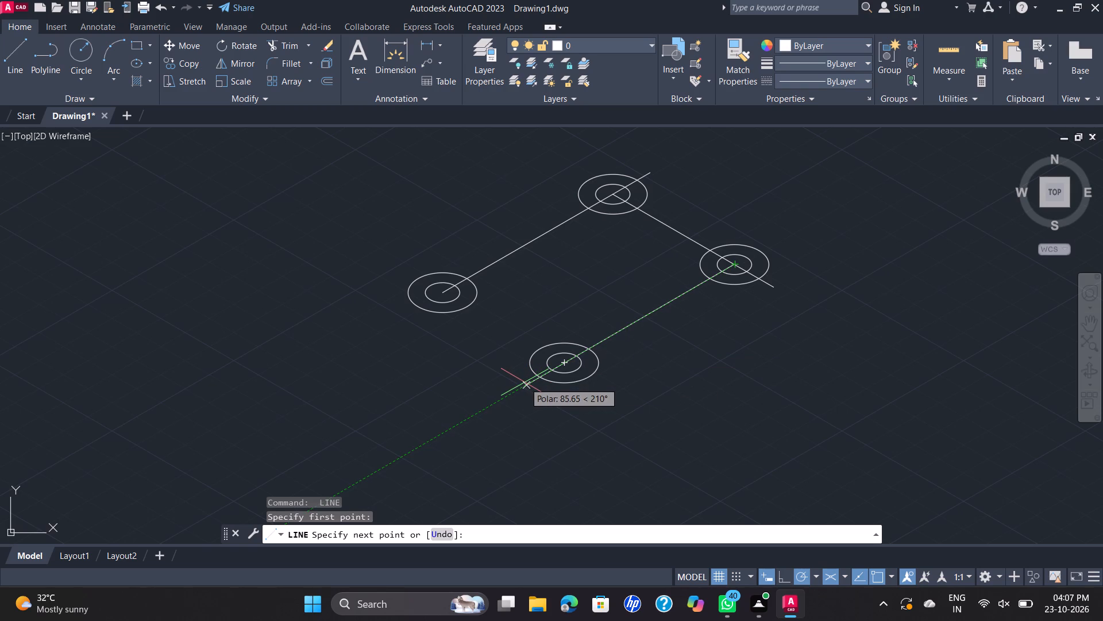
click(524, 382)
key(Escape)
Draw a line 50 long at 150° from where the centre line leaves the lowest pair's outer isocircle to the leftmost pair's outer isocircle.
key(space)
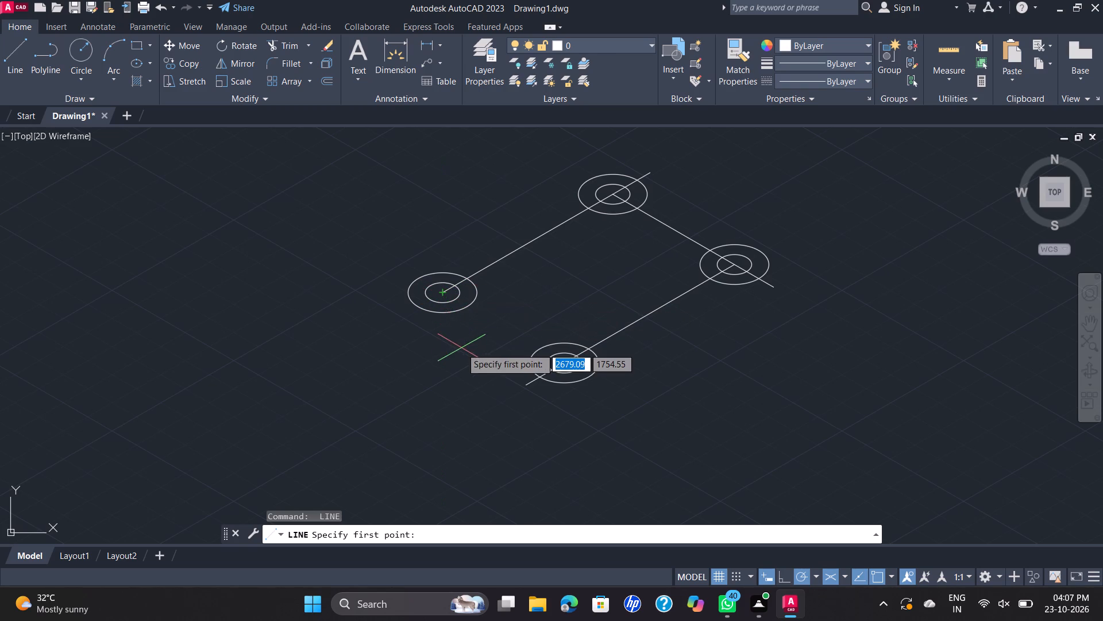
scroll(535, 379, up, 3)
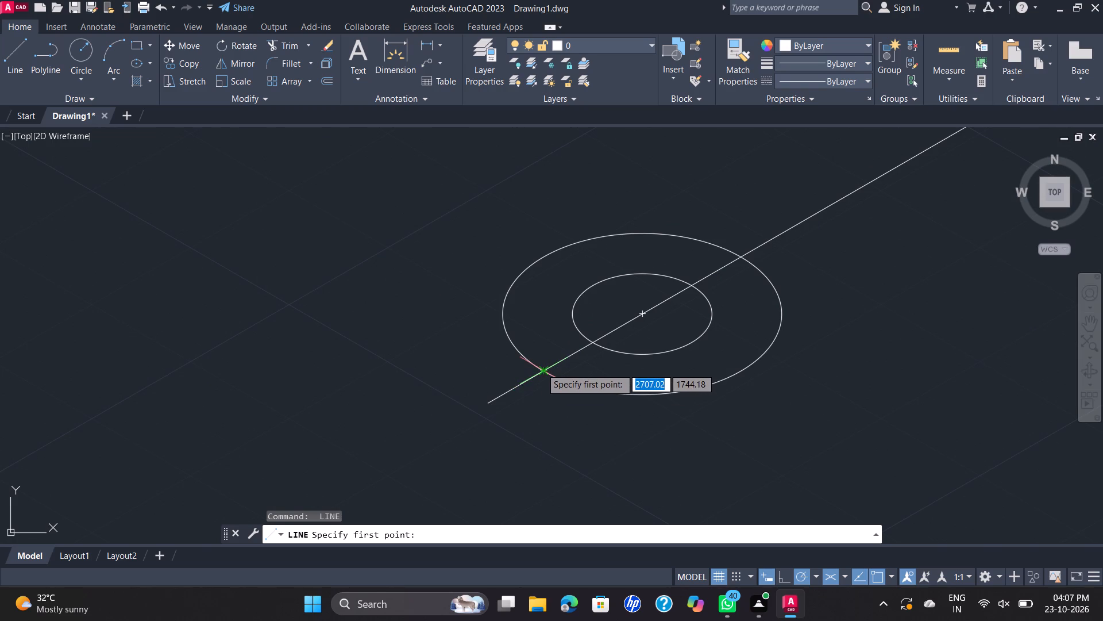
click(542, 368)
scroll(446, 274, down, 3)
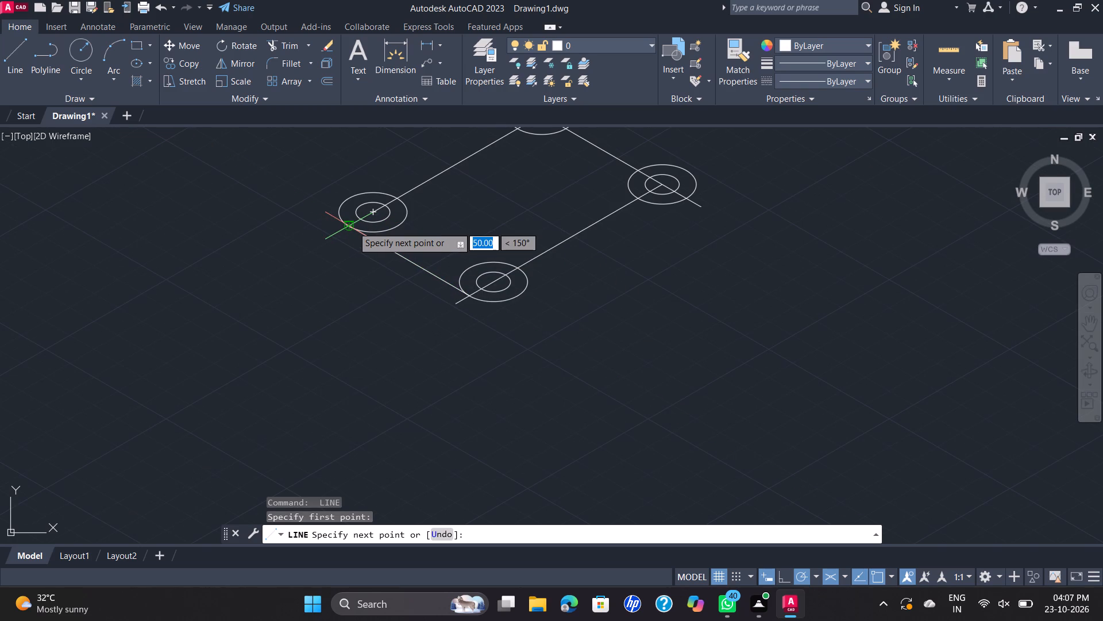
scroll(353, 227, up, 2)
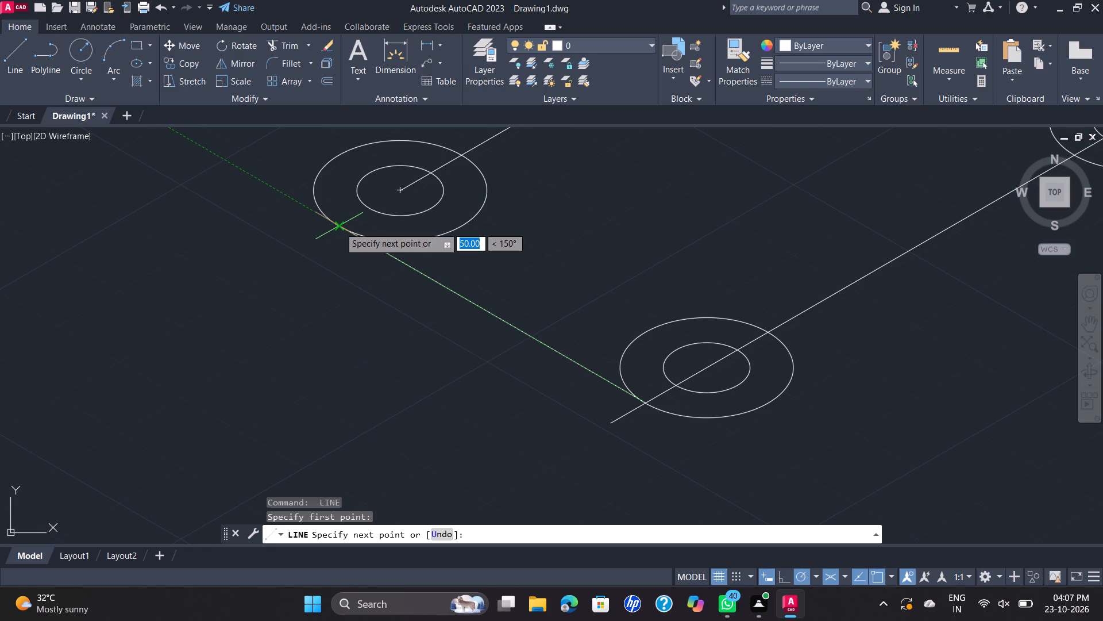
click(340, 227)
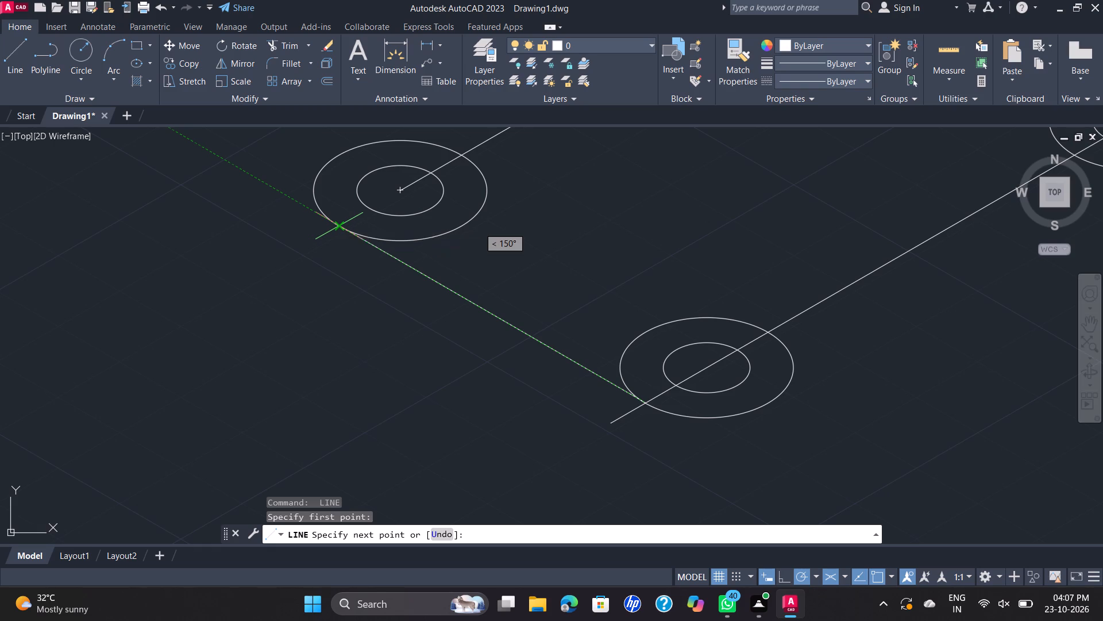
key(Escape)
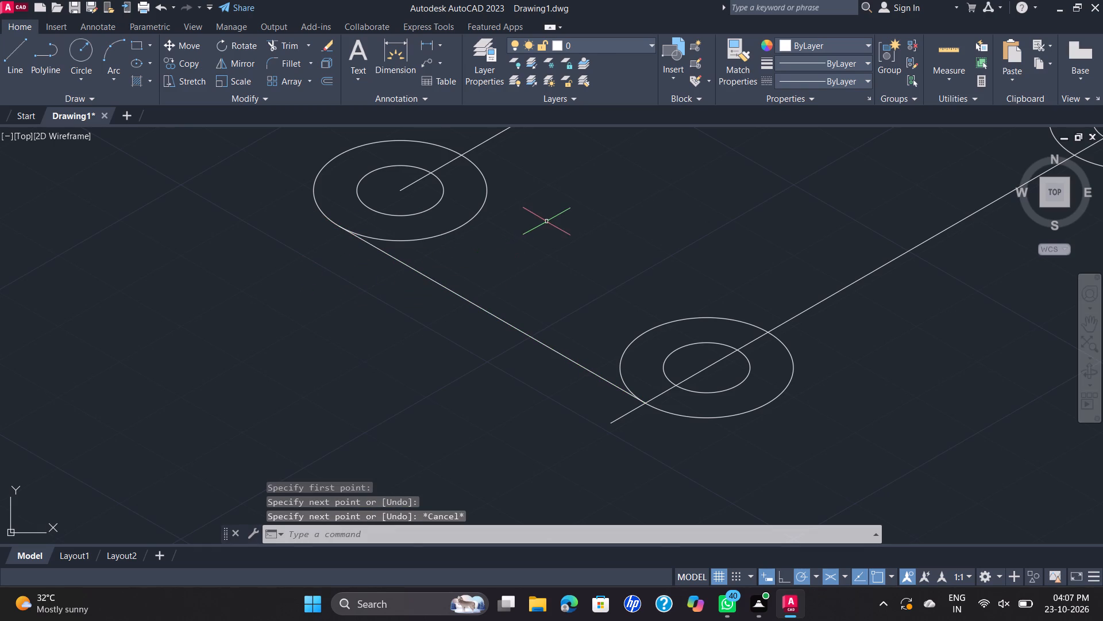
Draw an outer edge line at 330° from where the centre line leaves the uppermost outer isocircle to the rightmost pair's outer isocircle.
scroll(563, 206, down, 1)
middle_drag(563, 206, 410, 370)
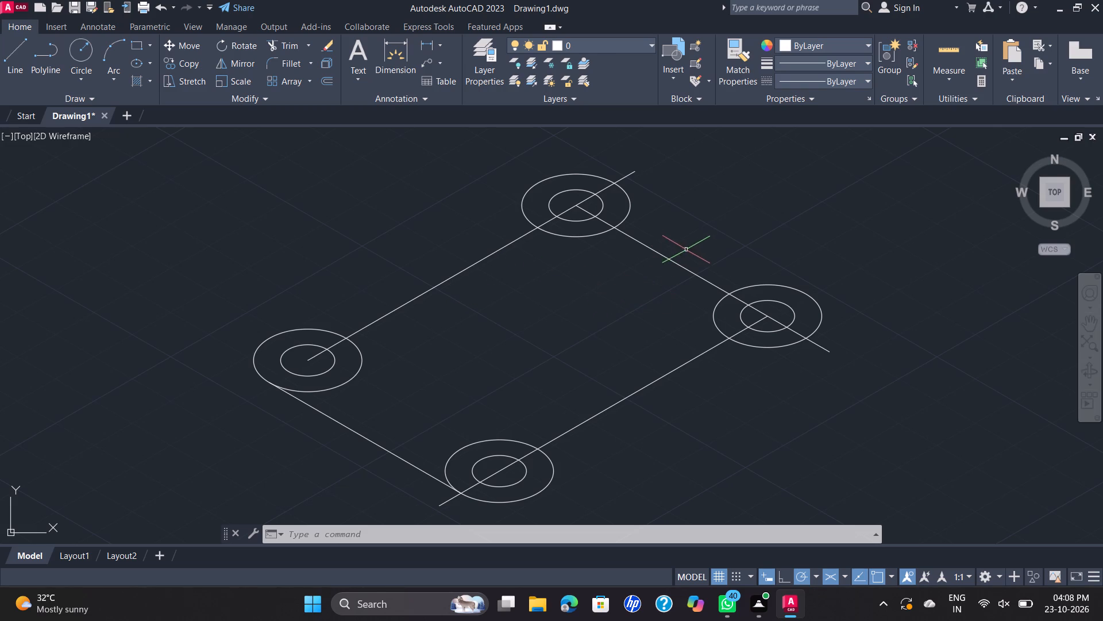
scroll(699, 235, down, 1)
key(space)
scroll(658, 216, up, 2)
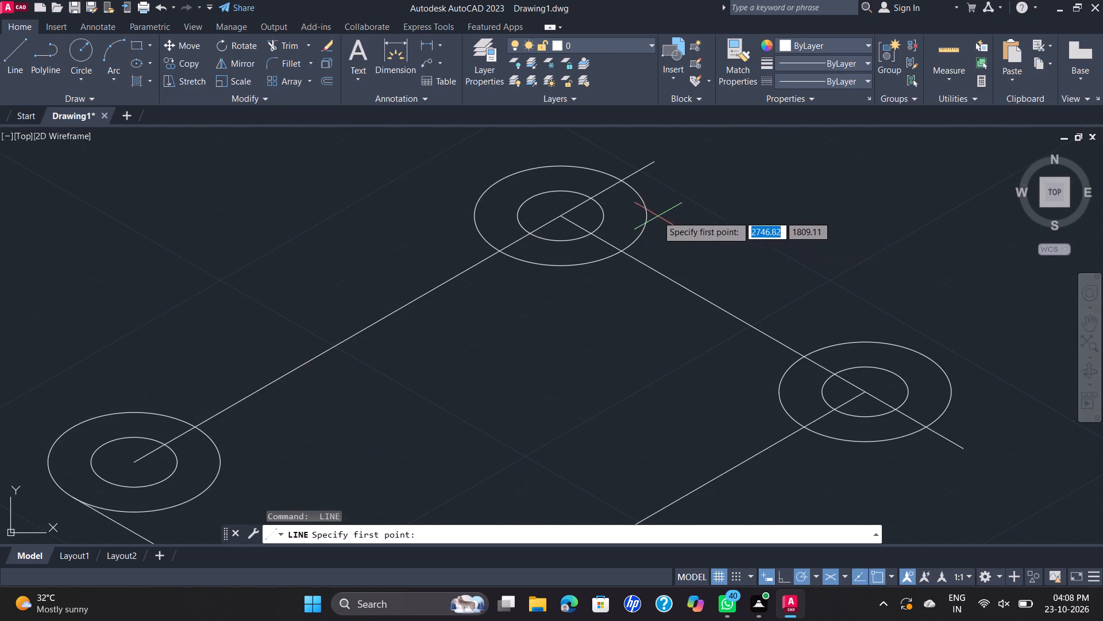
click(622, 179)
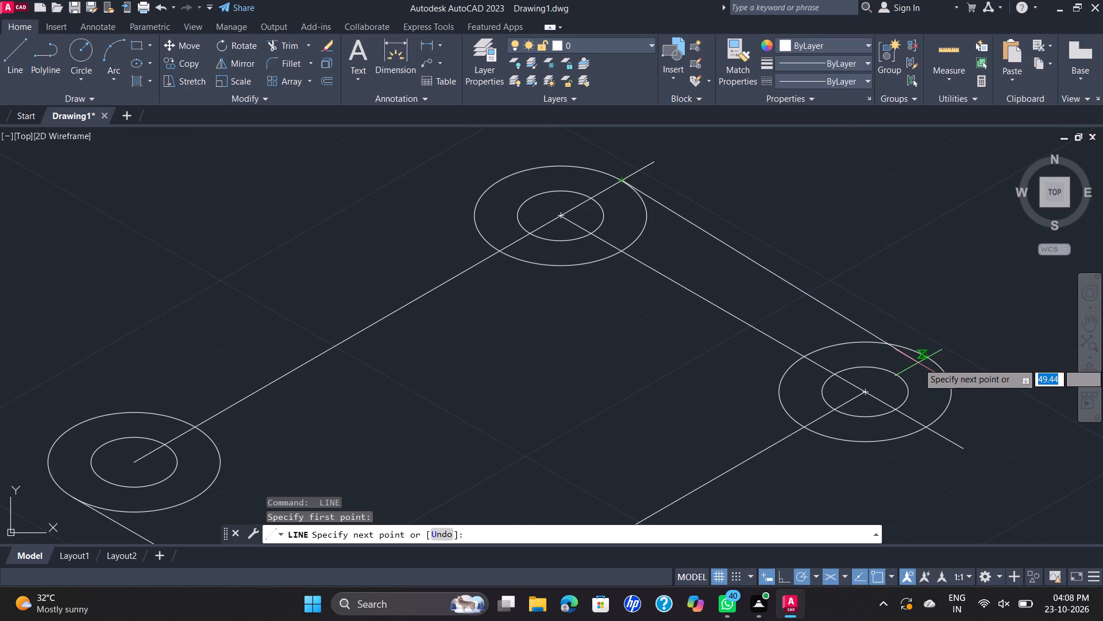
click(925, 359)
key(Escape)
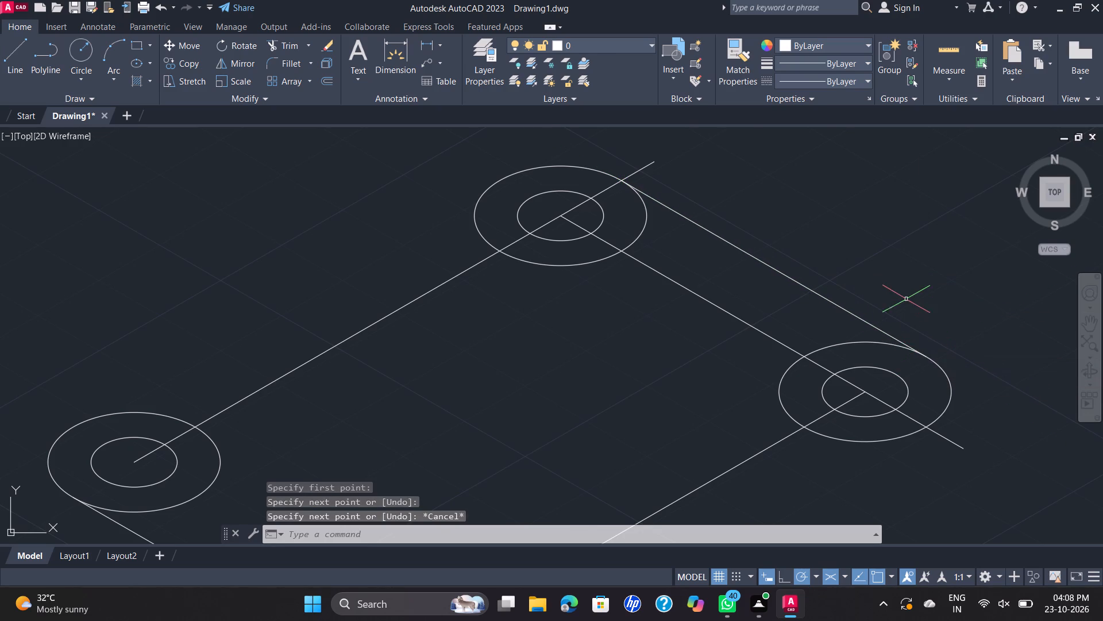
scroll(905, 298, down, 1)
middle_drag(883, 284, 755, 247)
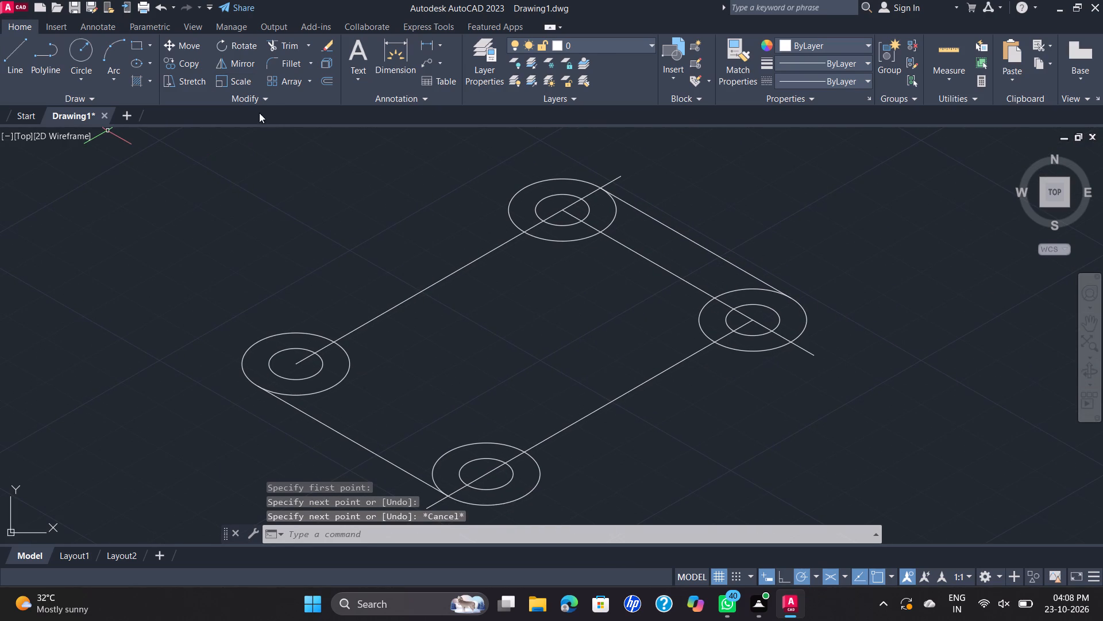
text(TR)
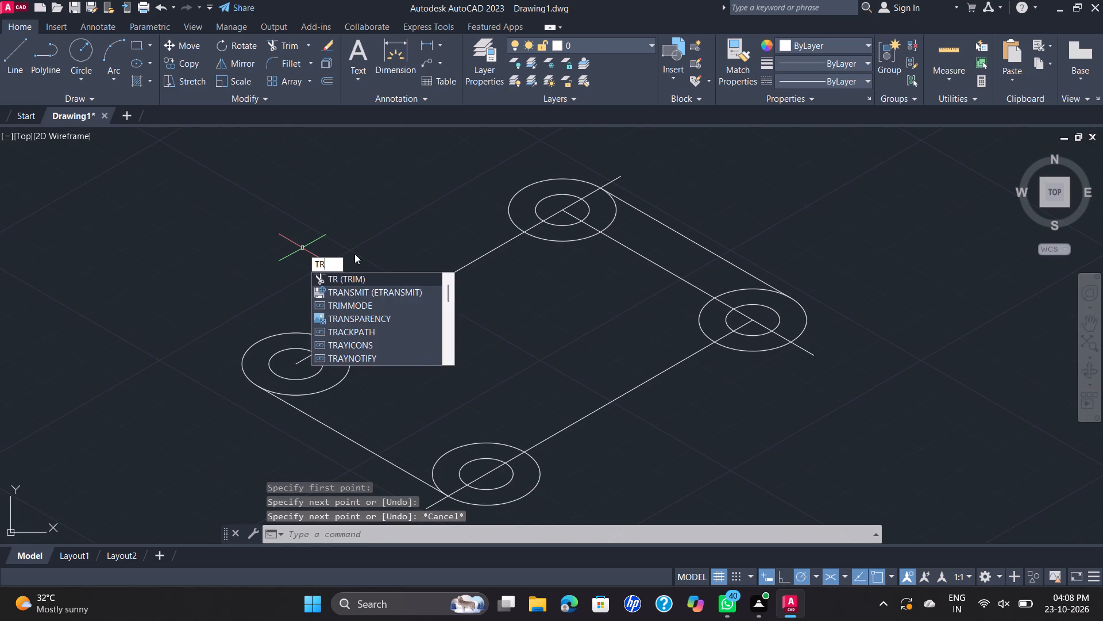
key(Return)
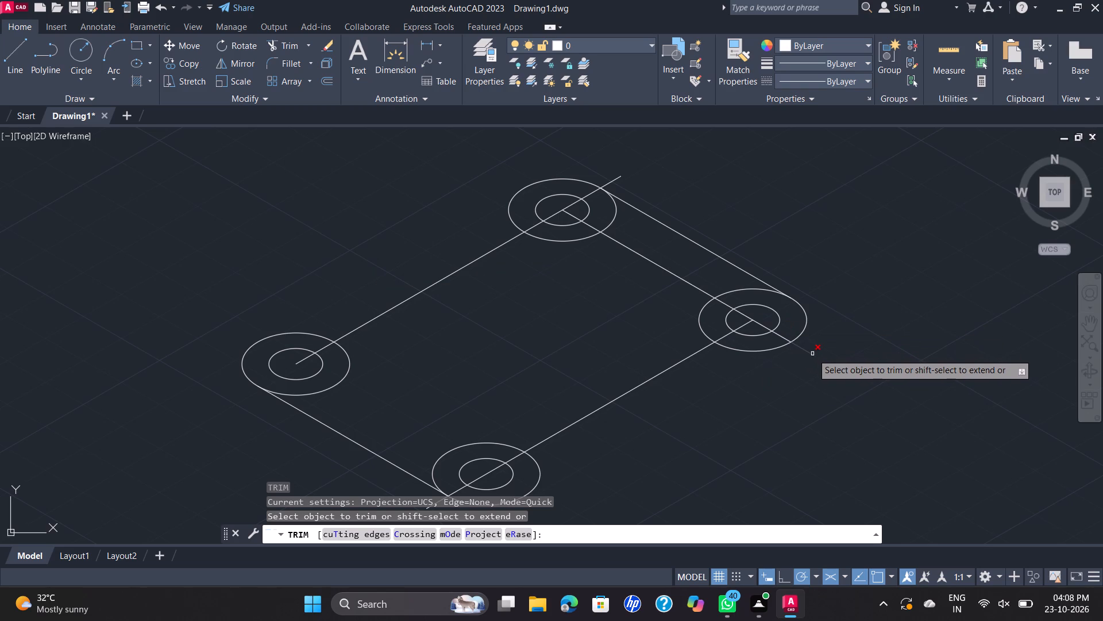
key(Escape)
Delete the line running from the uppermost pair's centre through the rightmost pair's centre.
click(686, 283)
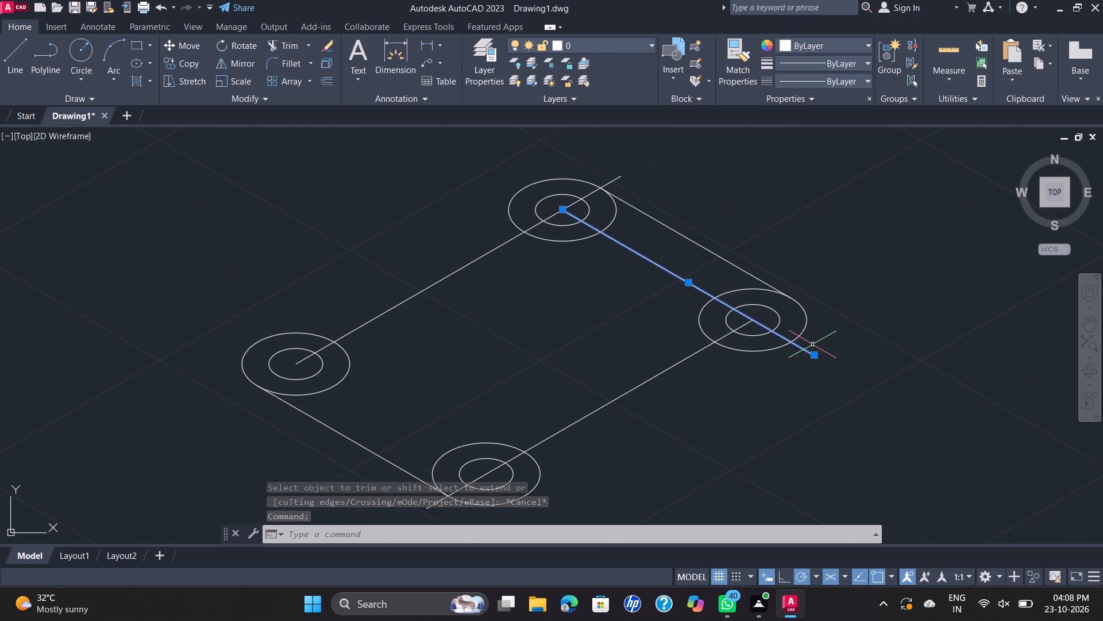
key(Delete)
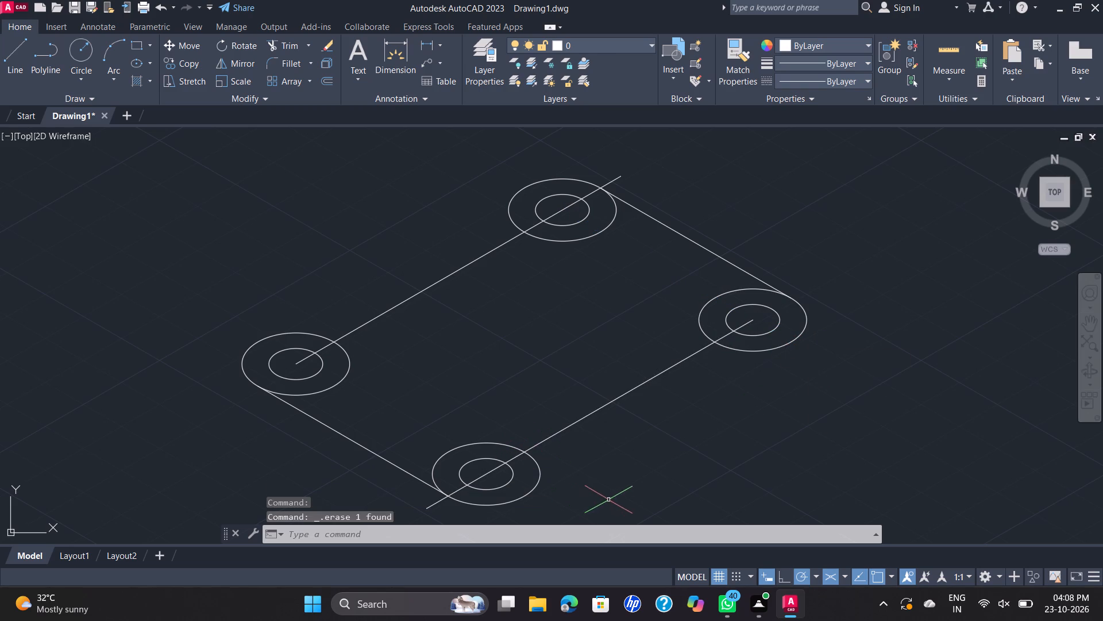
Trim the centre line inside the rightmost isocircle pair and the plate-facing arc of its outer isocircle.
middle_drag(614, 484, 633, 430)
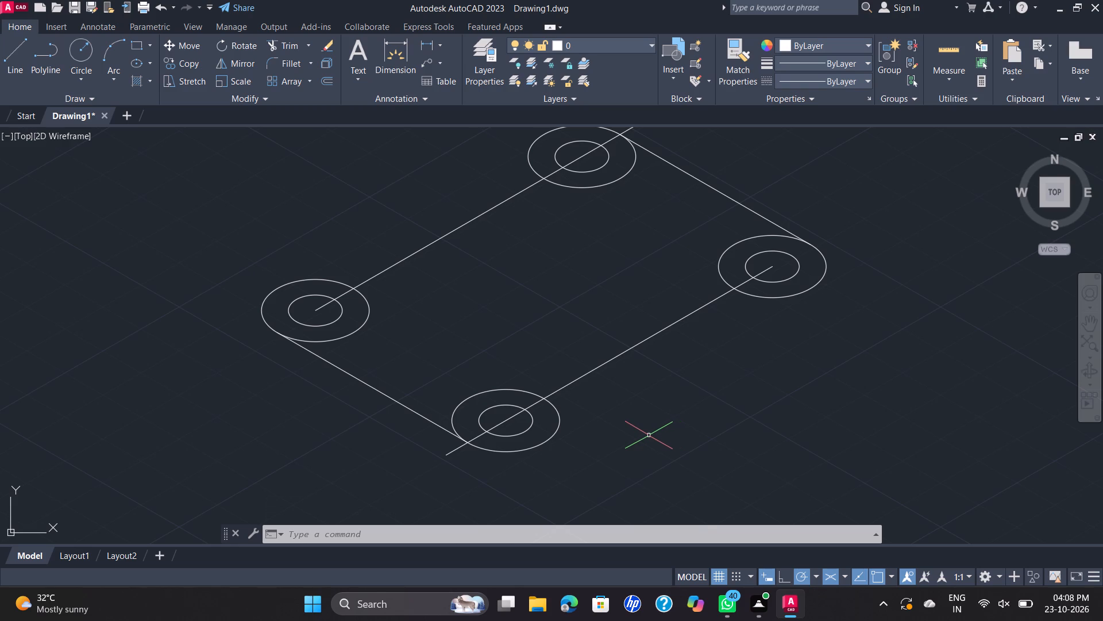
text(TR)
key(Return)
click(766, 270)
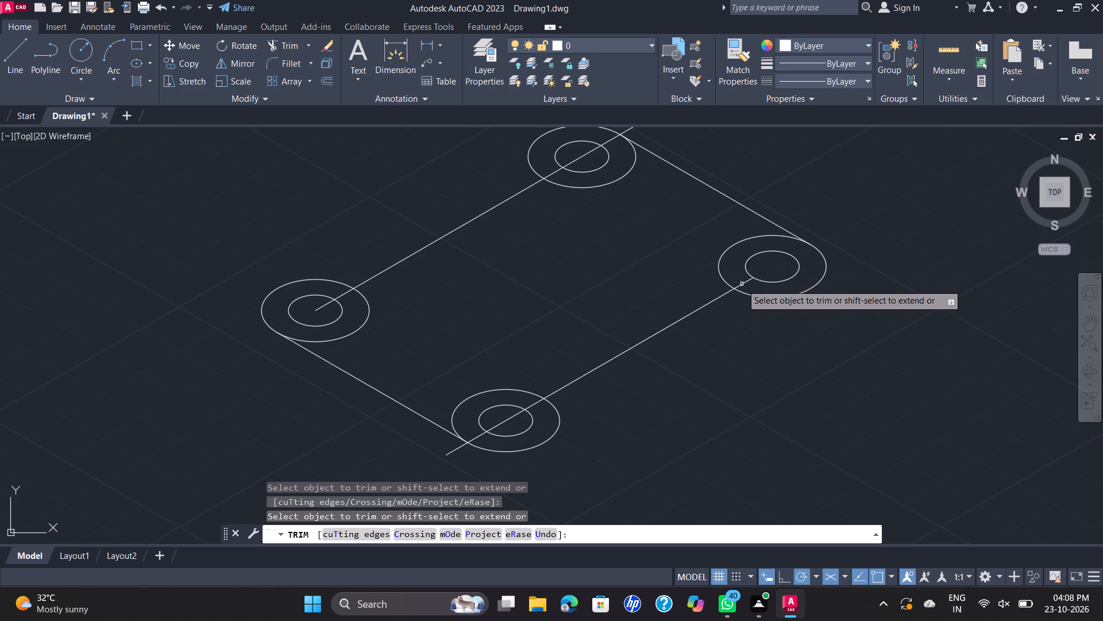
click(742, 283)
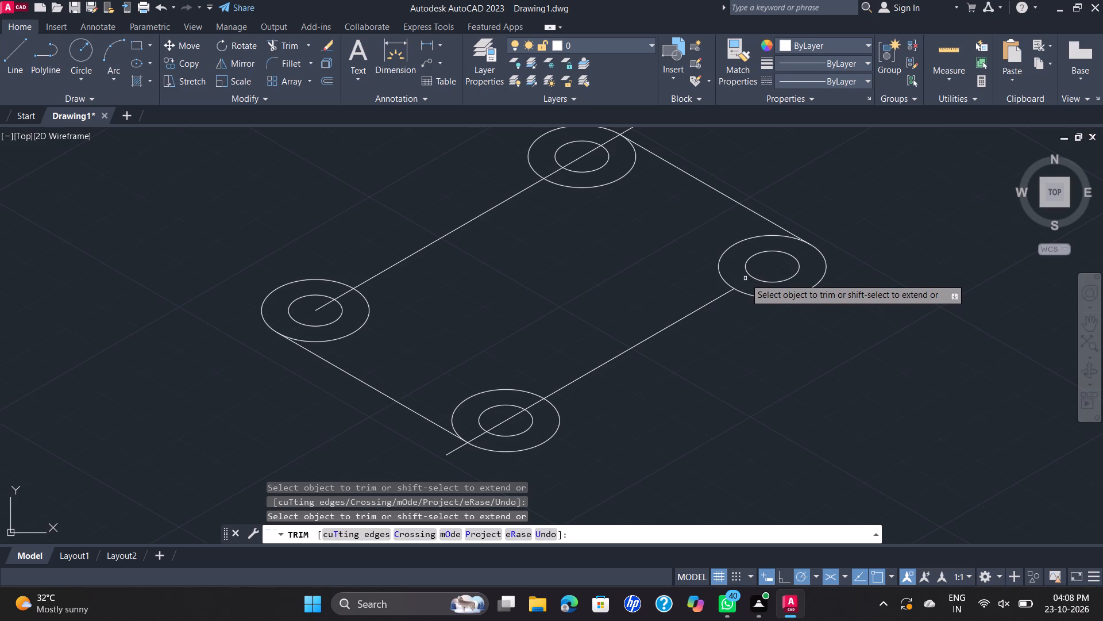
click(729, 248)
Trim the centre line inside and beyond the uppermost isocircle pair, plus the plate-facing arc of its outer isocircle.
scroll(687, 213, down, 1)
middle_drag(687, 213, 688, 288)
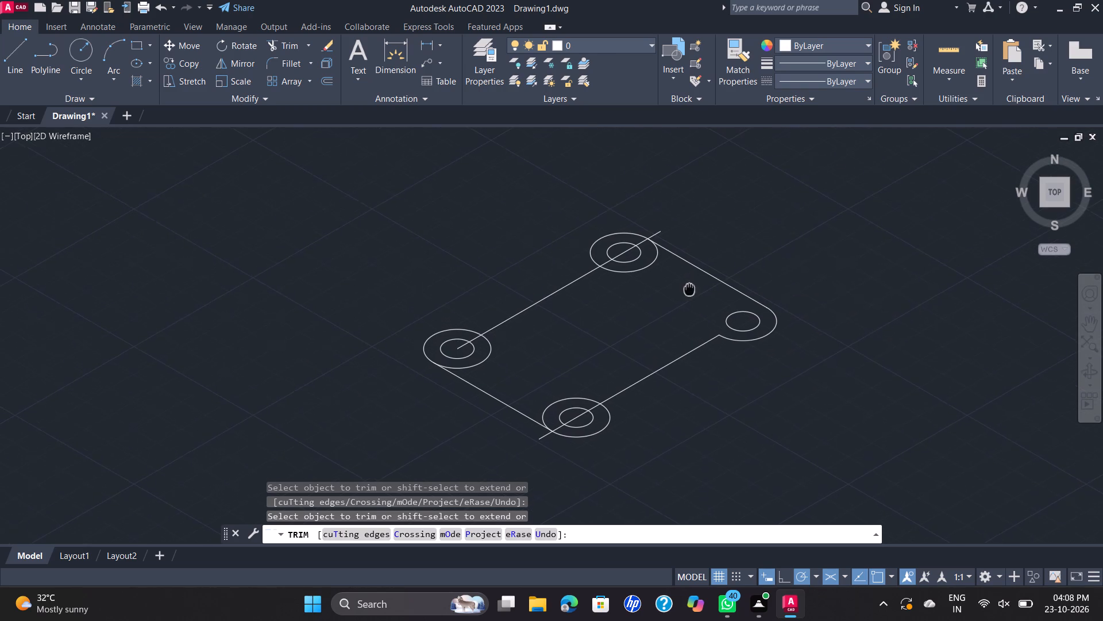
scroll(653, 239, up, 1)
click(655, 233)
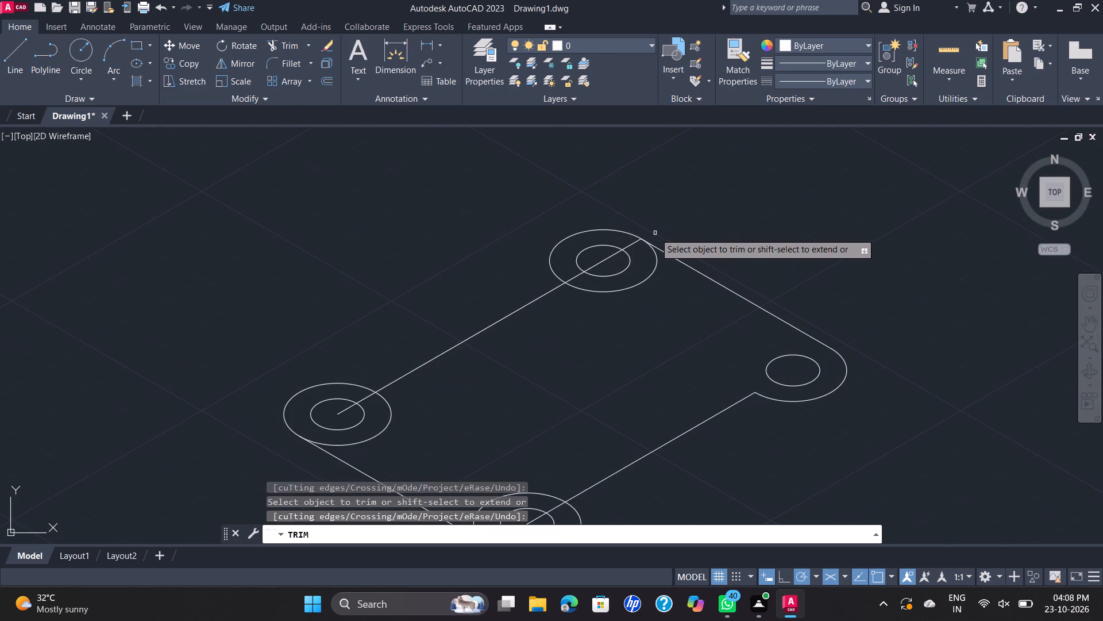
click(628, 246)
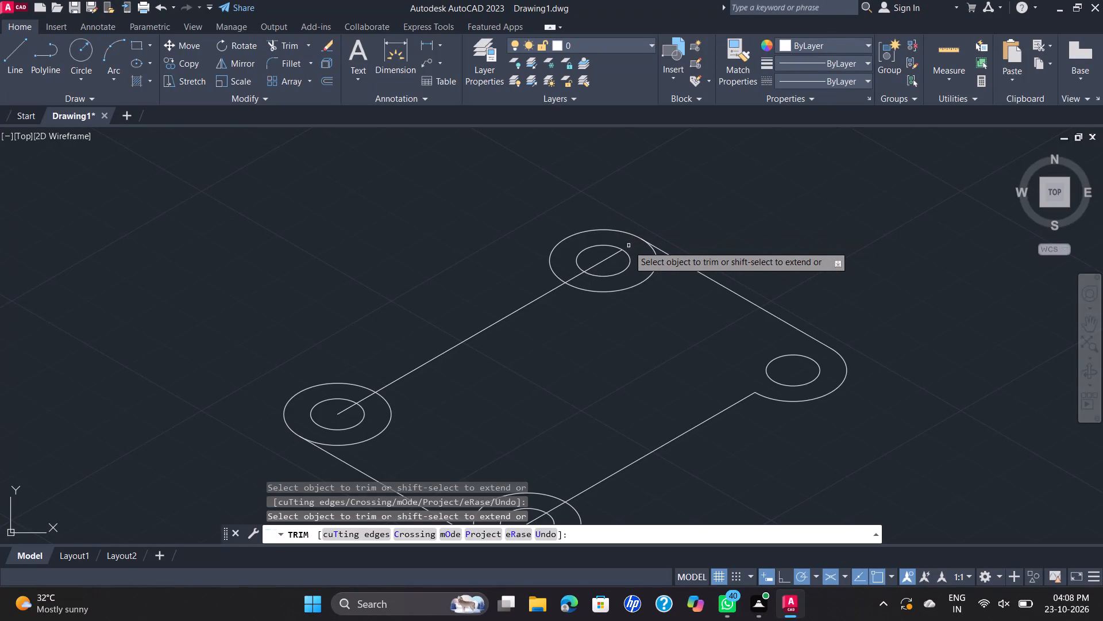
click(611, 259)
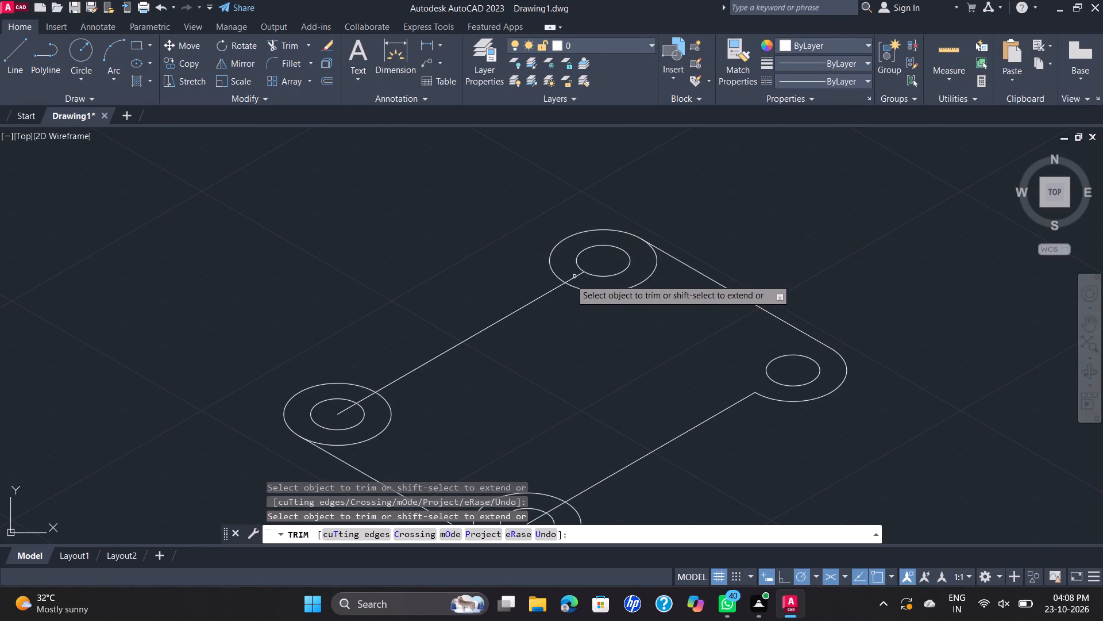
click(573, 277)
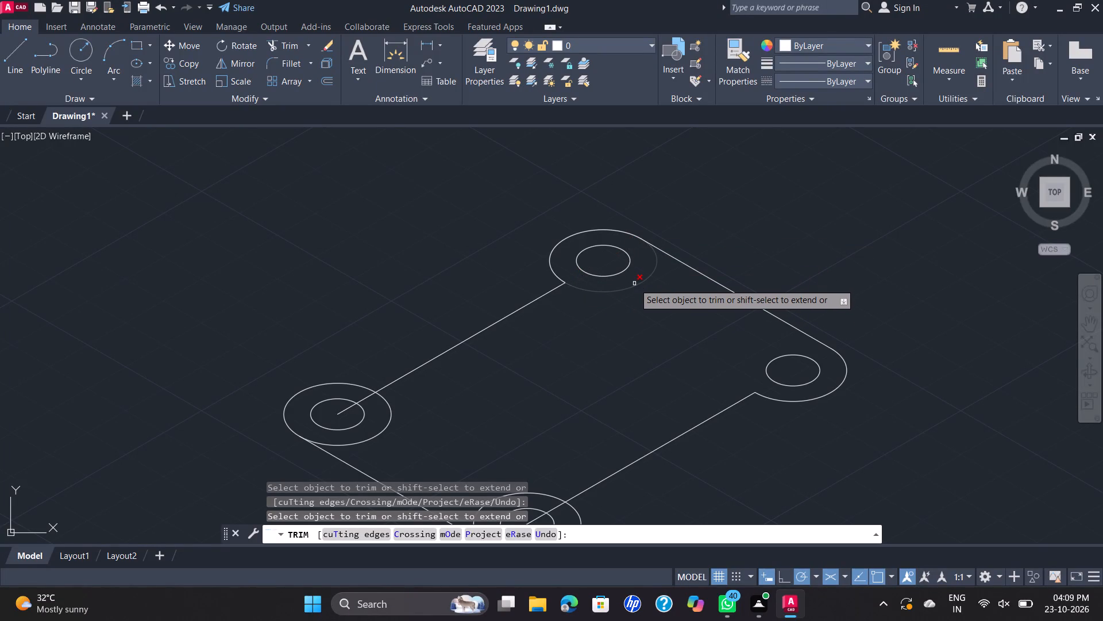
click(634, 283)
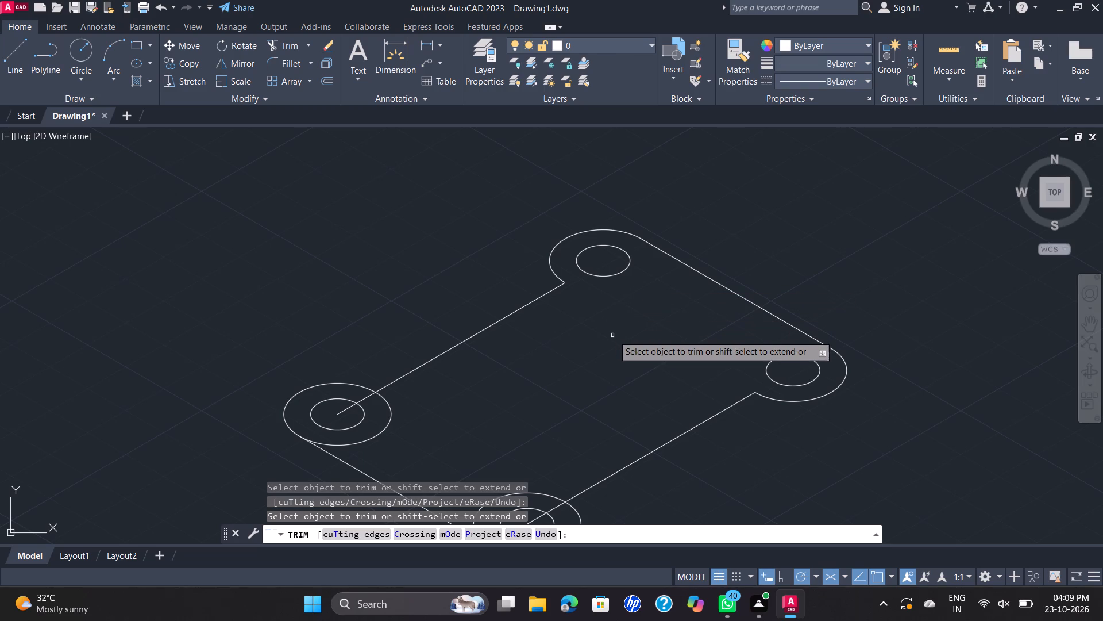
Trim the centre line inside the leftmost isocircle pair and the plate-facing arc of its outer isocircle.
middle_drag(617, 336, 673, 279)
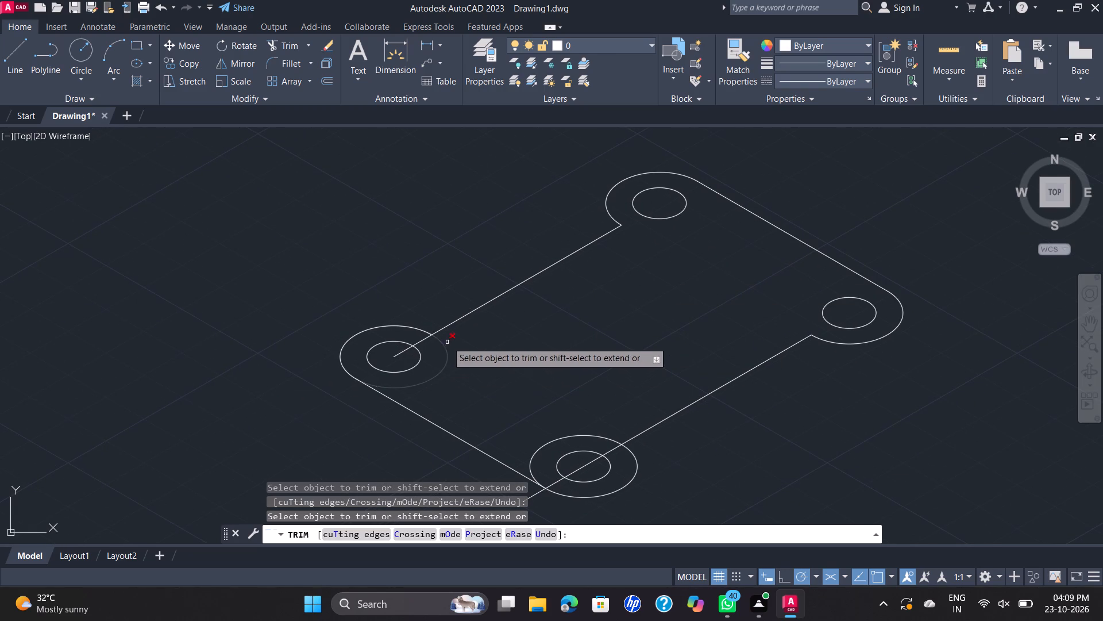
click(426, 340)
click(399, 351)
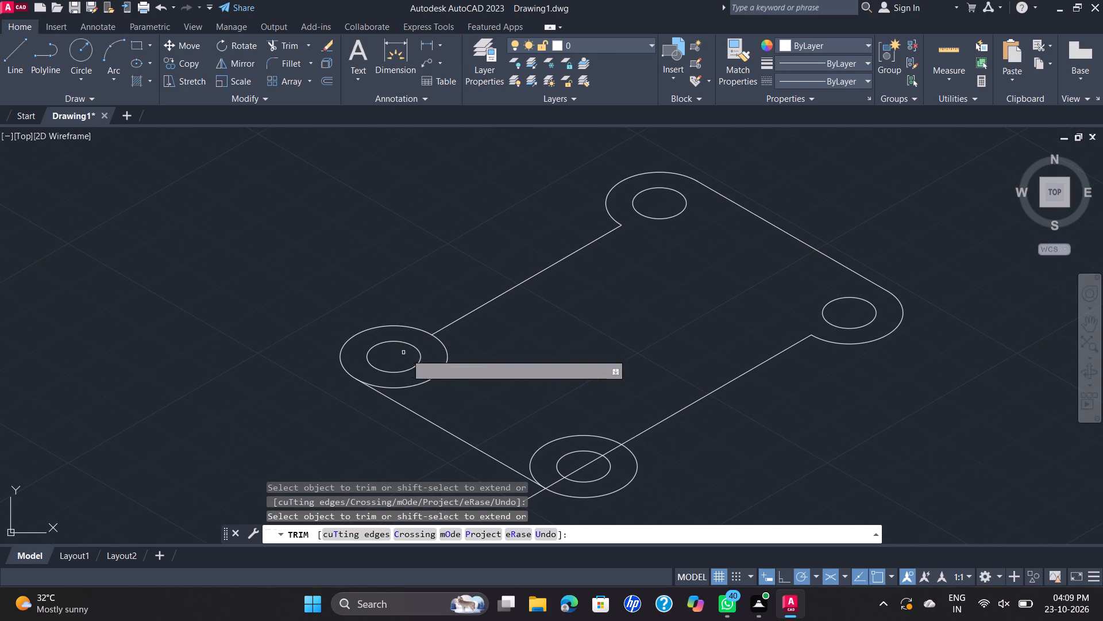
click(445, 371)
Trim the lowest pair's plate-facing outer arc and the centre line inside and beyond that pair.
scroll(491, 375, down, 1)
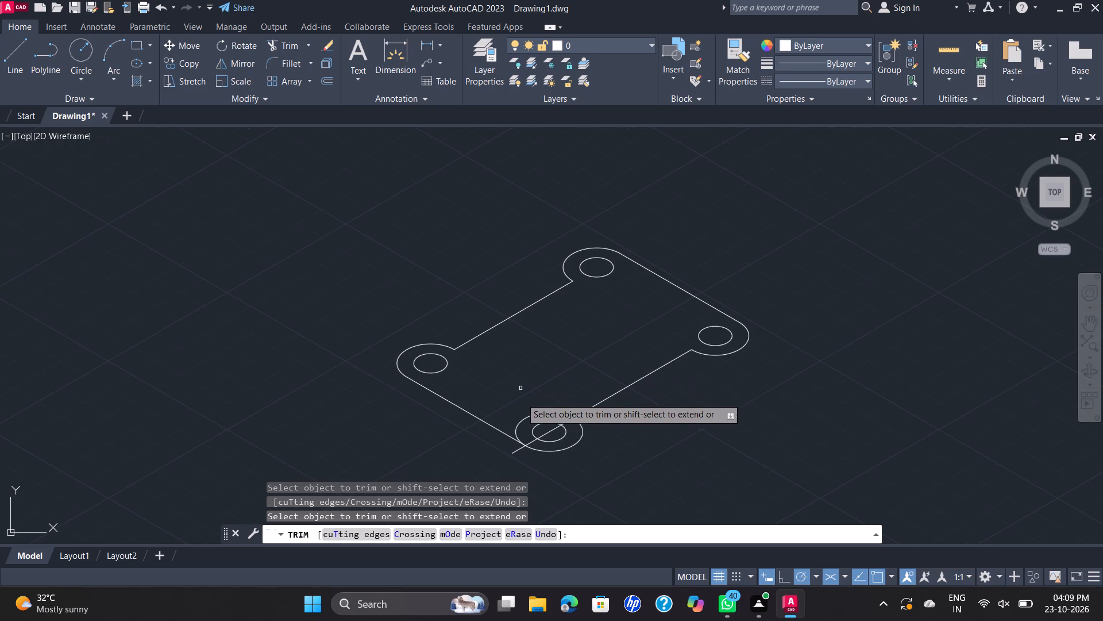
click(534, 417)
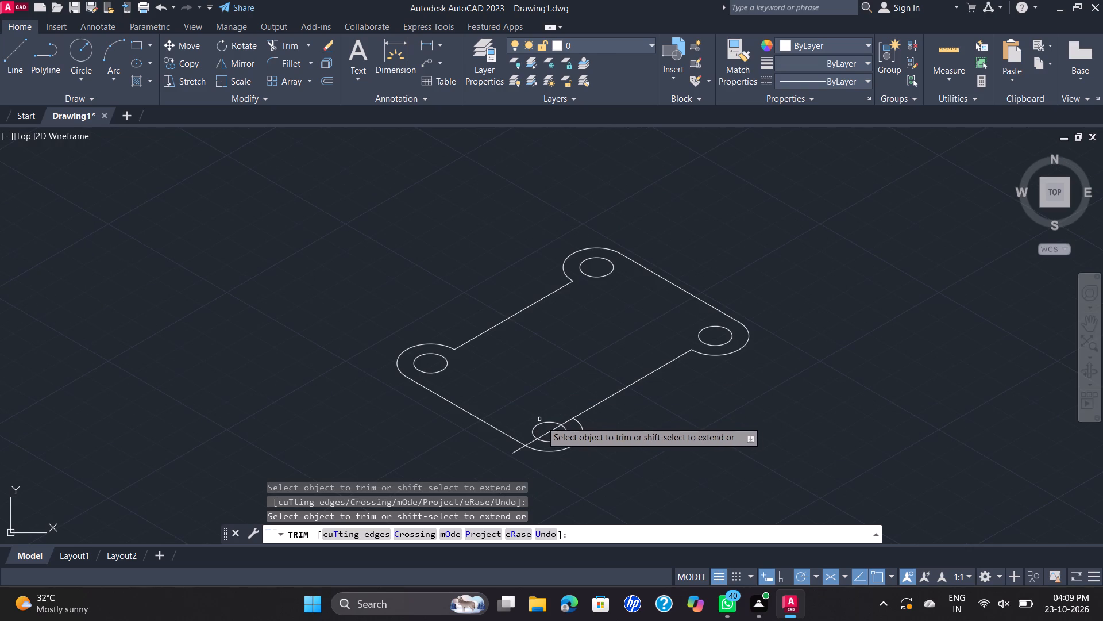
click(519, 450)
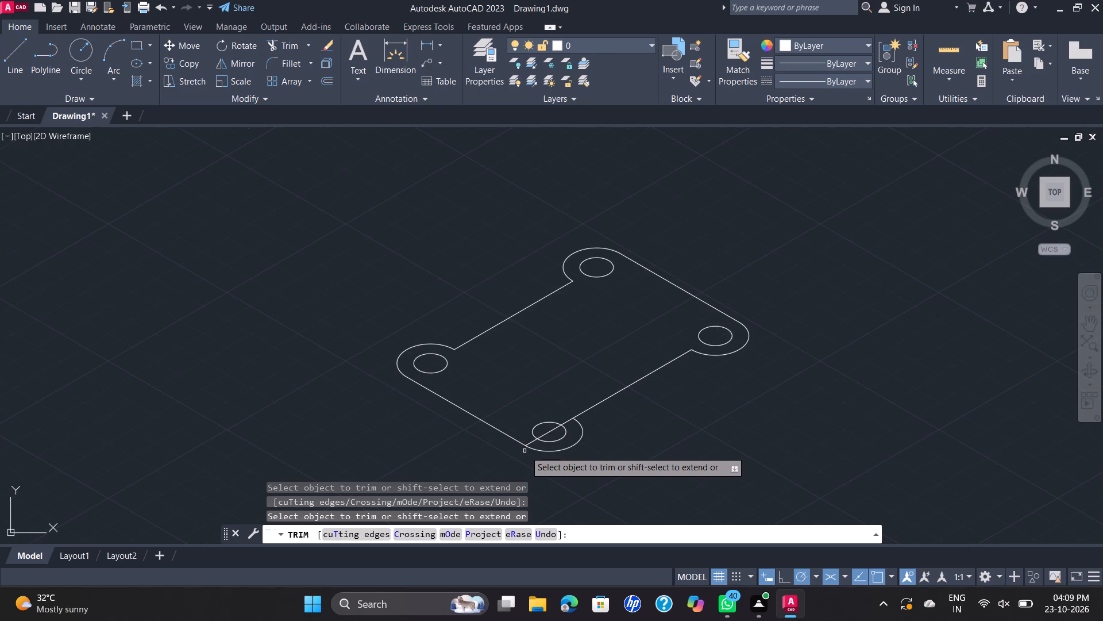
scroll(526, 451, up, 2)
click(539, 426)
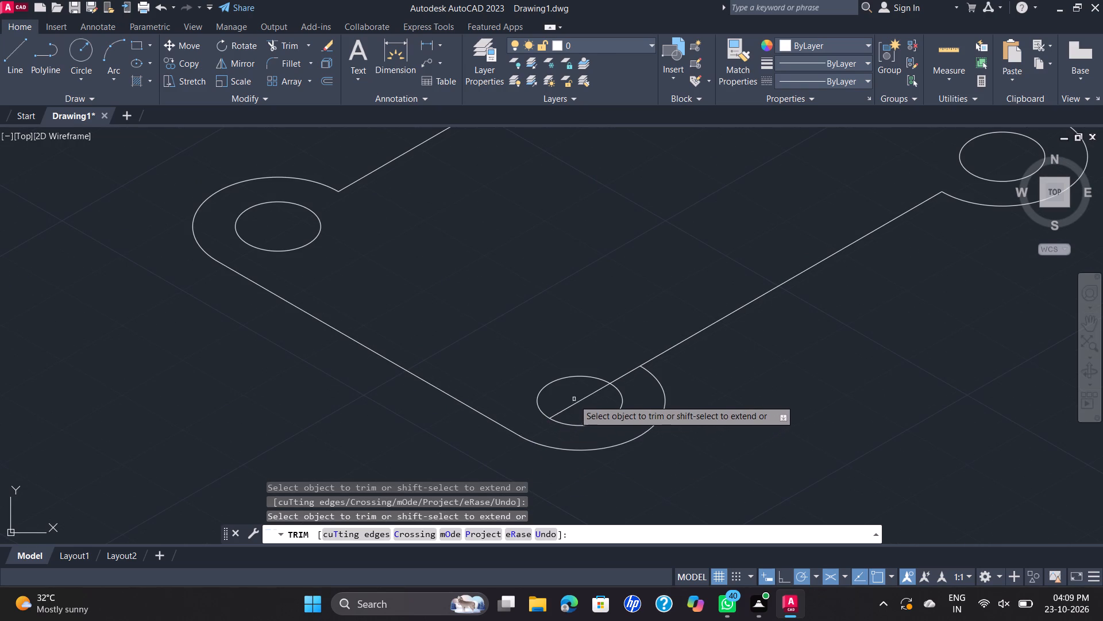
click(574, 404)
click(623, 376)
scroll(626, 378, down, 1)
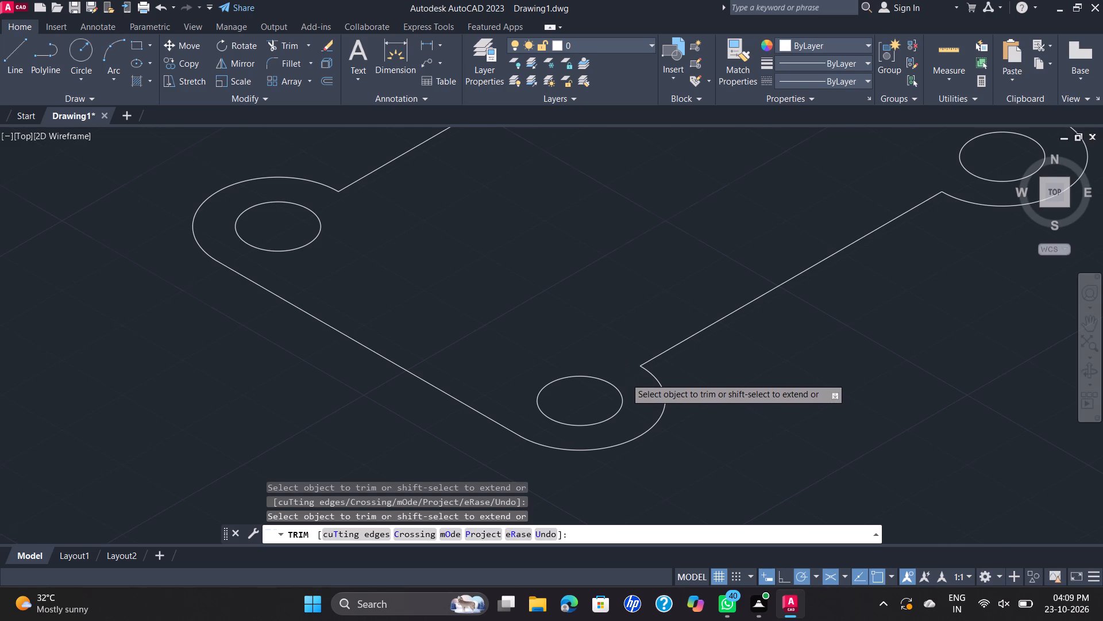
scroll(727, 363, down, 1)
middle_drag(726, 365, 687, 374)
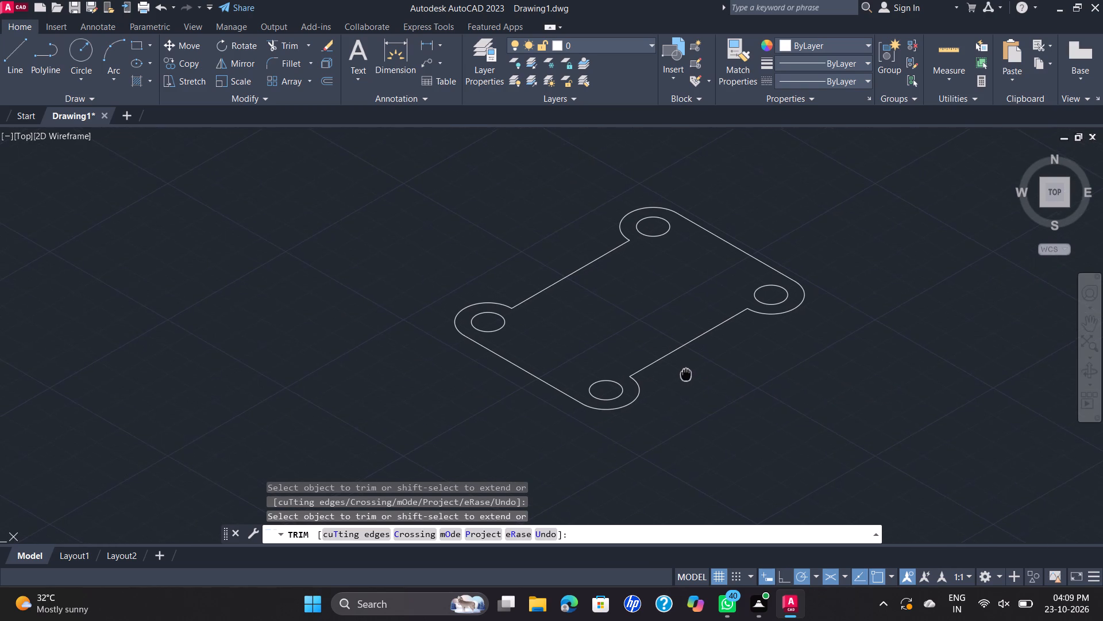
middle_drag(687, 374, 699, 377)
scroll(699, 377, down, 1)
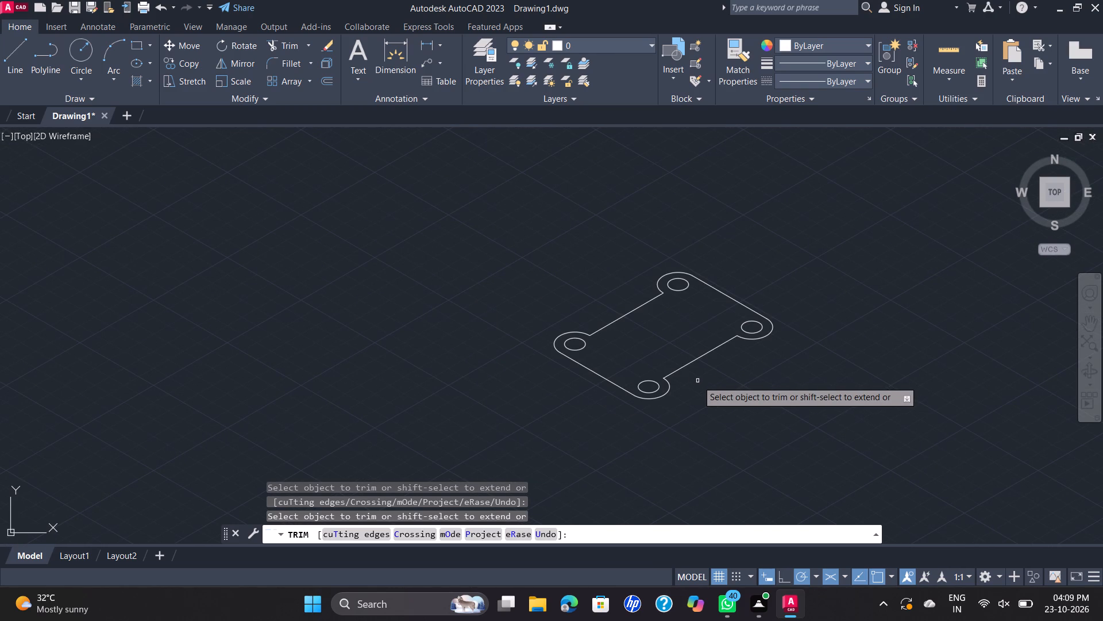
key(Escape)
Copy the whole plate outline with its four holes 15 straight up at 90°, using the leftmost hole's centre as base point.
click(774, 279)
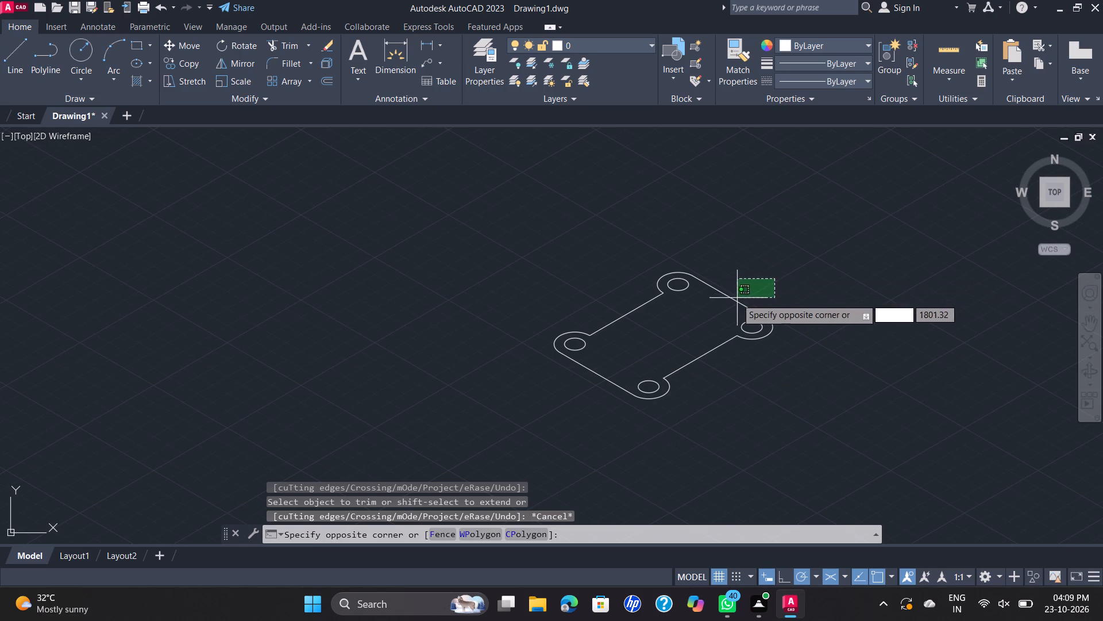
click(817, 281)
click(857, 225)
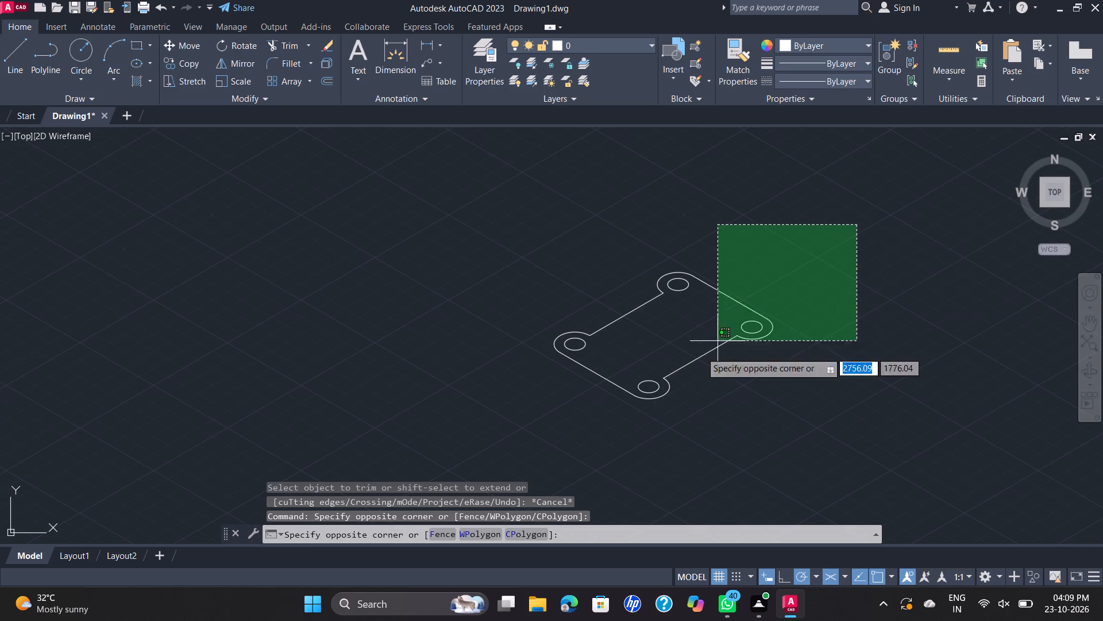
click(539, 451)
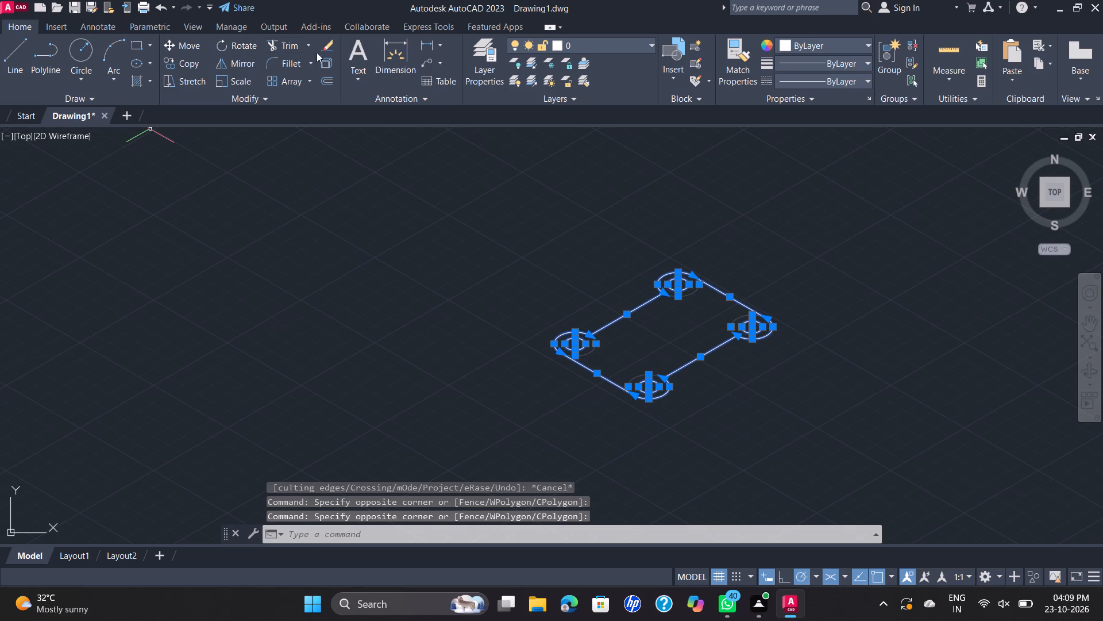
click(187, 68)
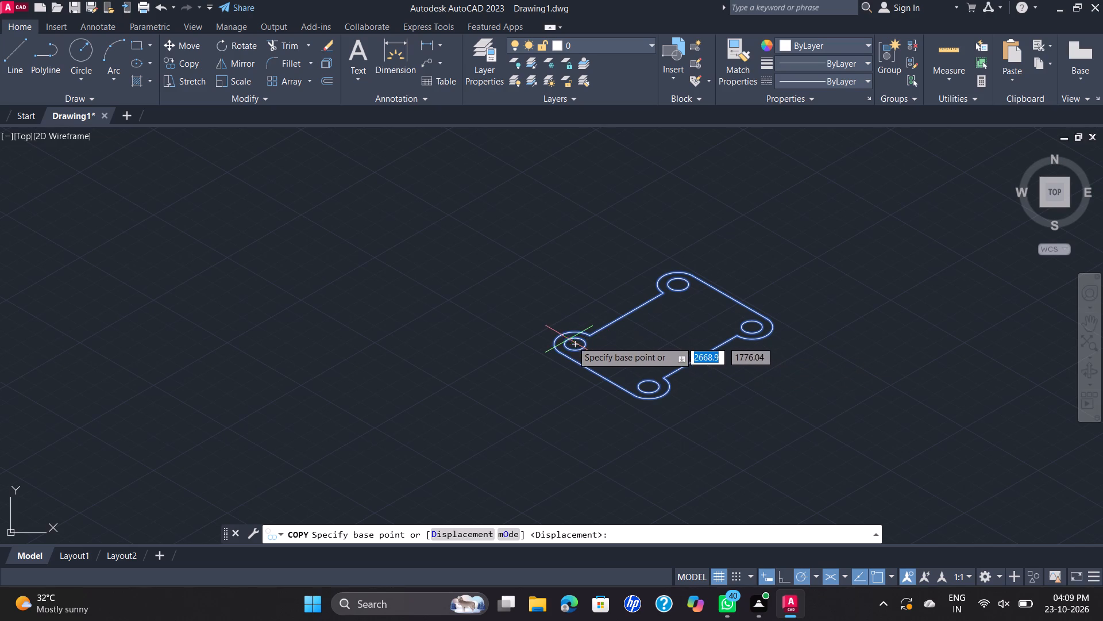
scroll(573, 345, up, 2)
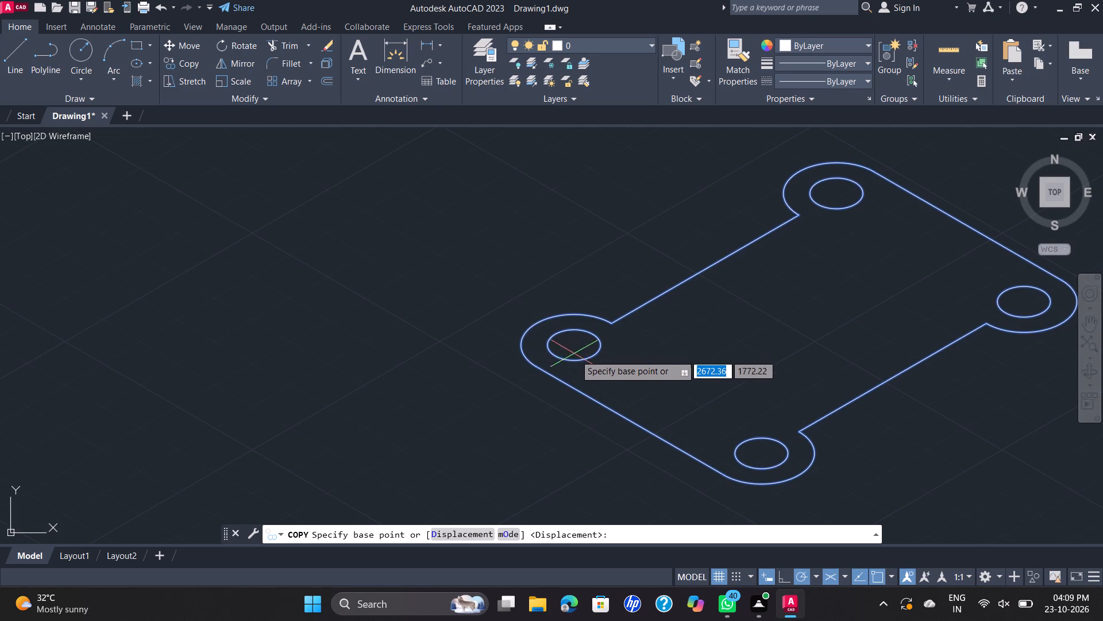
click(574, 347)
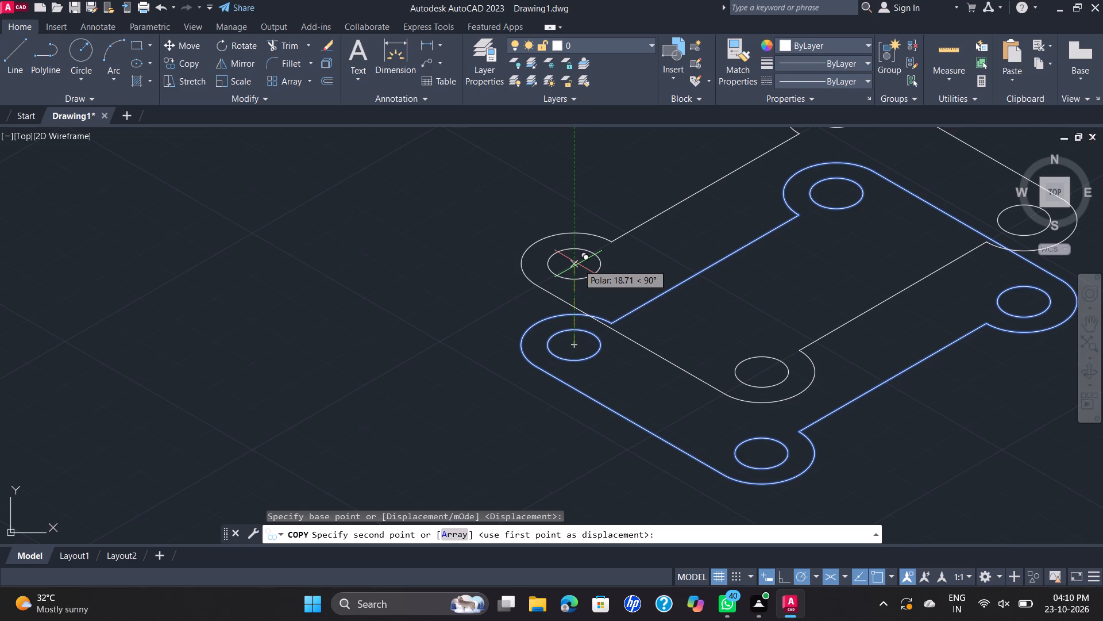
key(0)
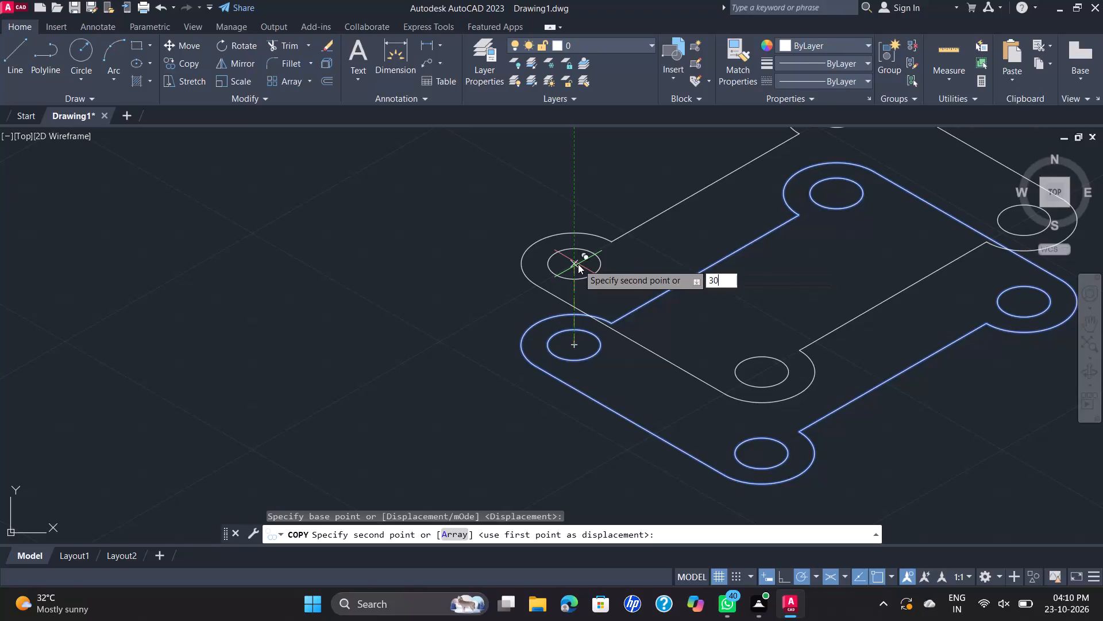
key(BackSpace)
key(BackSpace)
text(15)
key(Return)
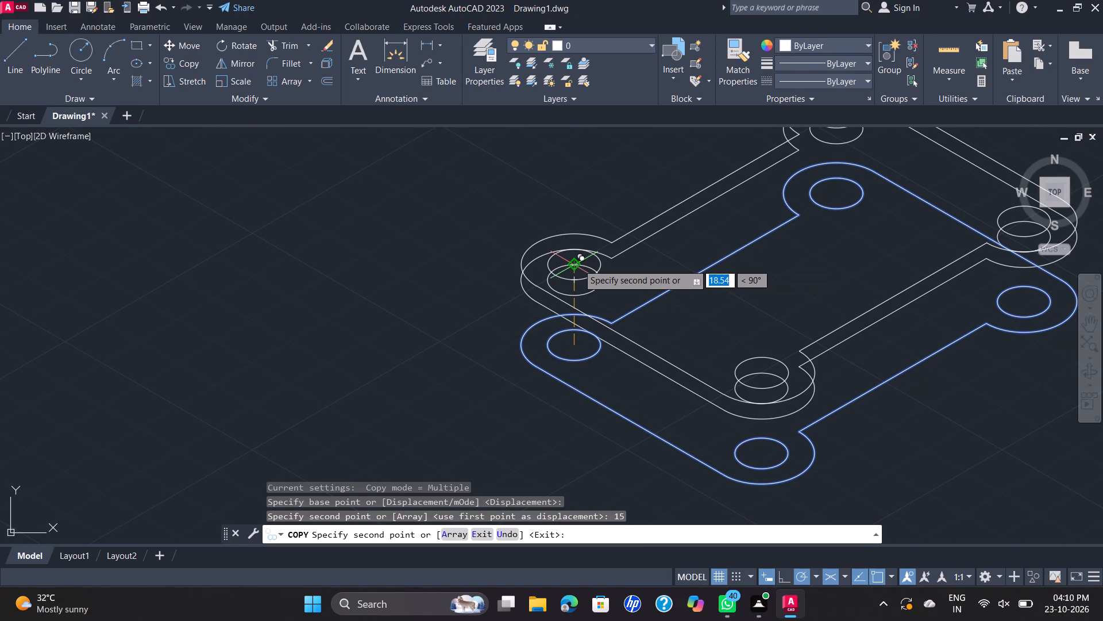
key(Escape)
Delete the uppermost and rightmost hole isocircles of the lower plate outline.
scroll(402, 275, down, 2)
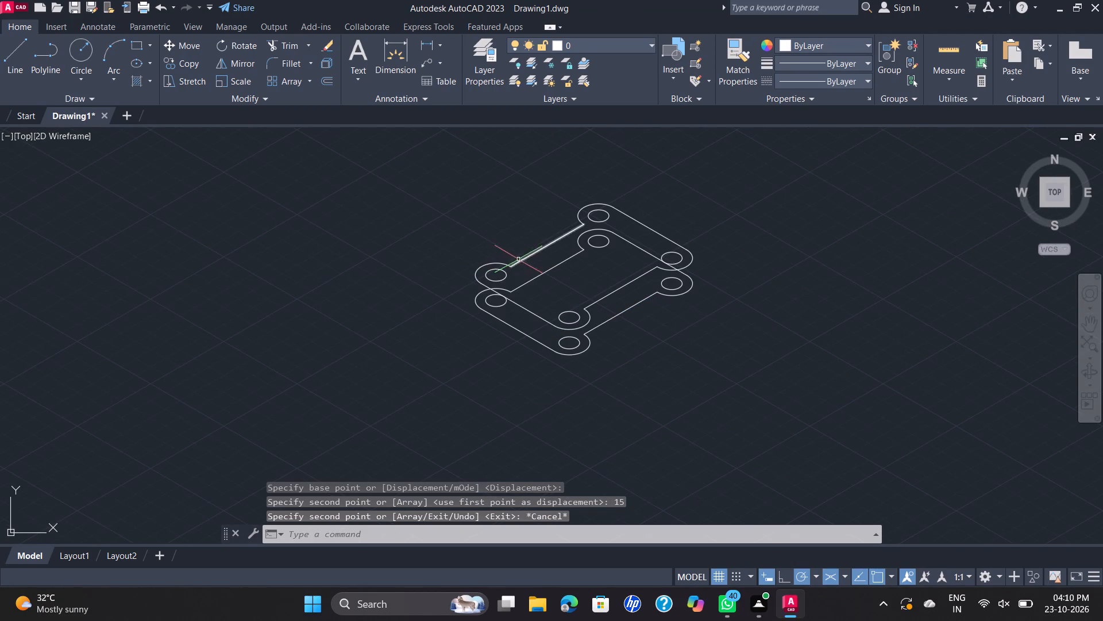
middle_drag(519, 259, 484, 245)
click(568, 233)
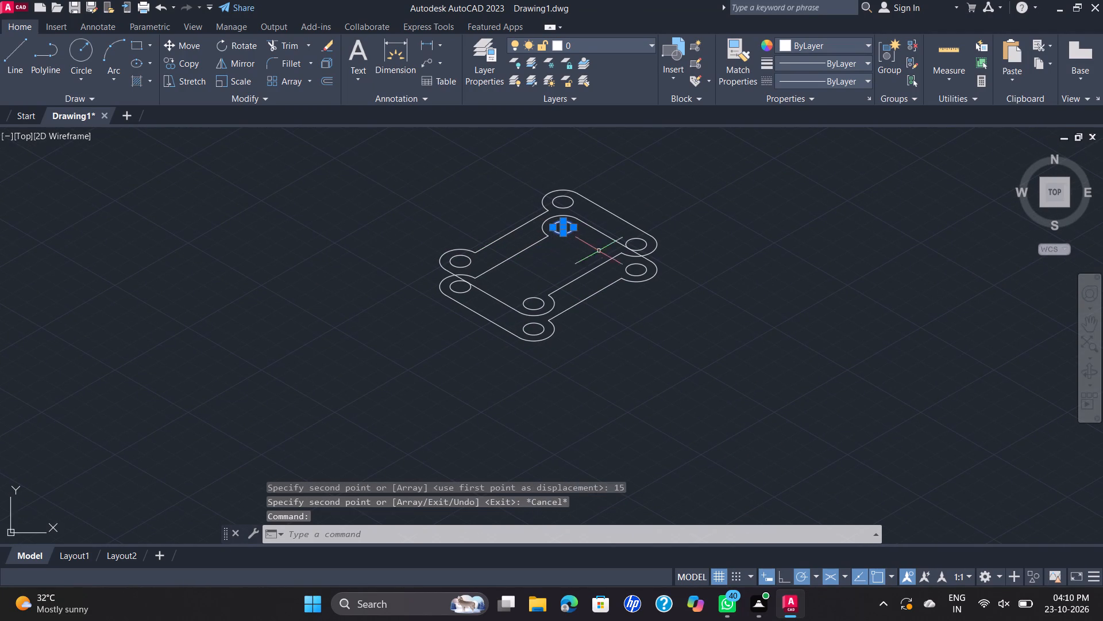
key(Delete)
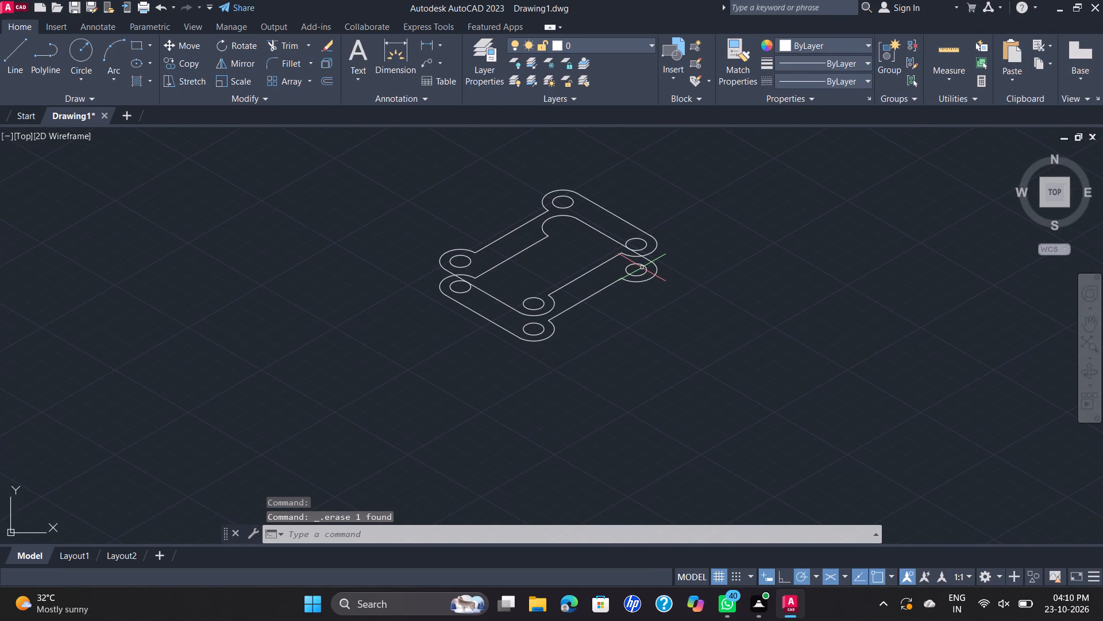
click(642, 267)
key(Delete)
Draw a vertical line joining the outermost left points of the upper and lower outer arcs at the leftmost lug.
click(14, 59)
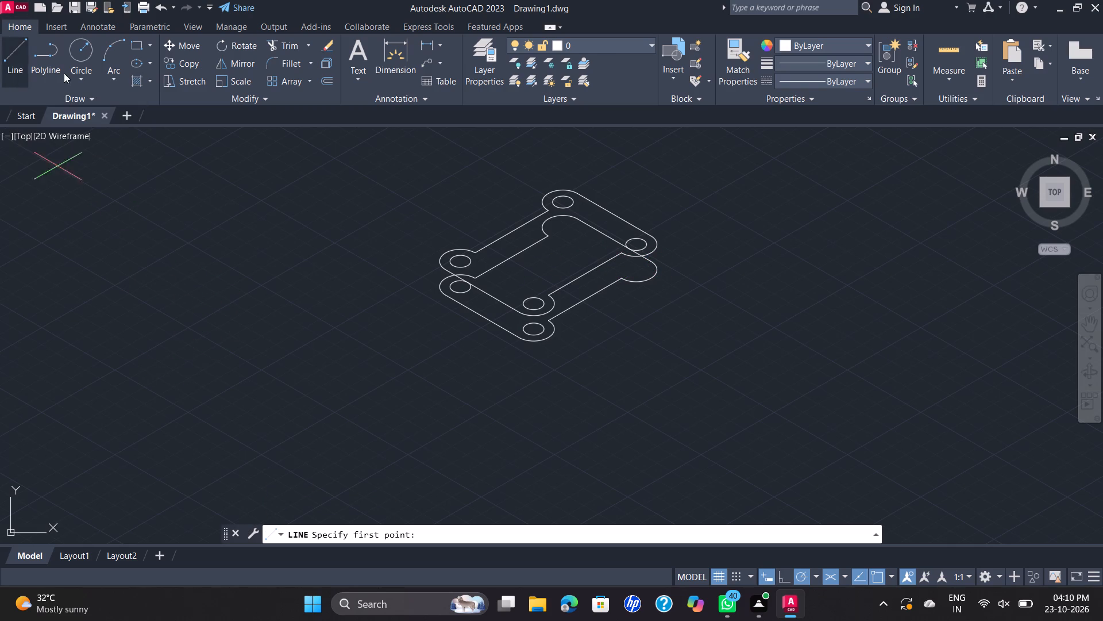
scroll(355, 221, up, 2)
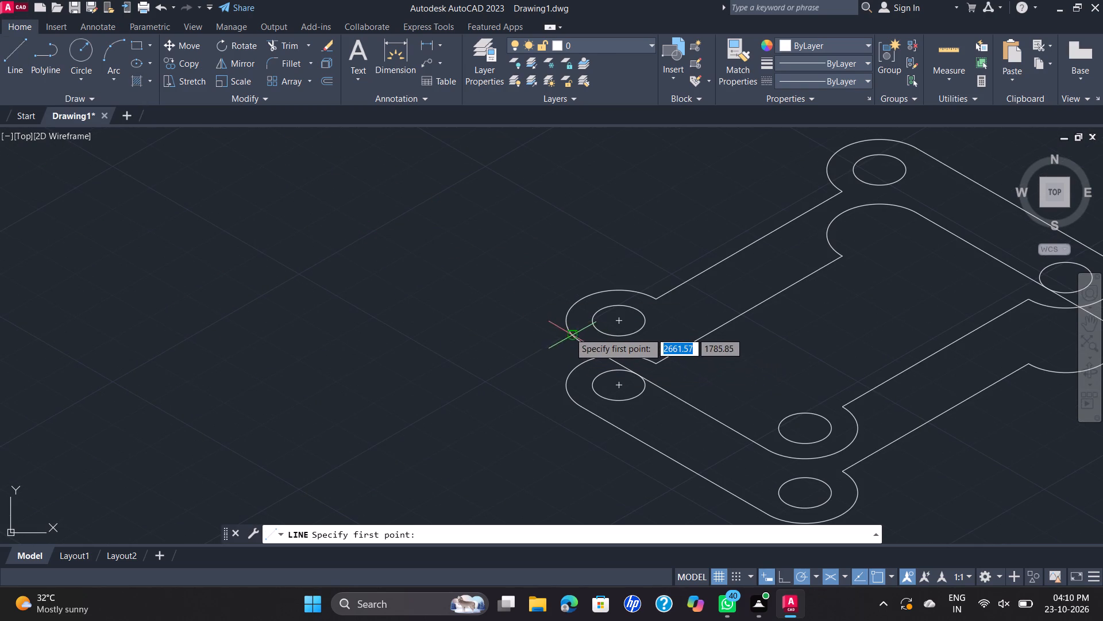
click(566, 324)
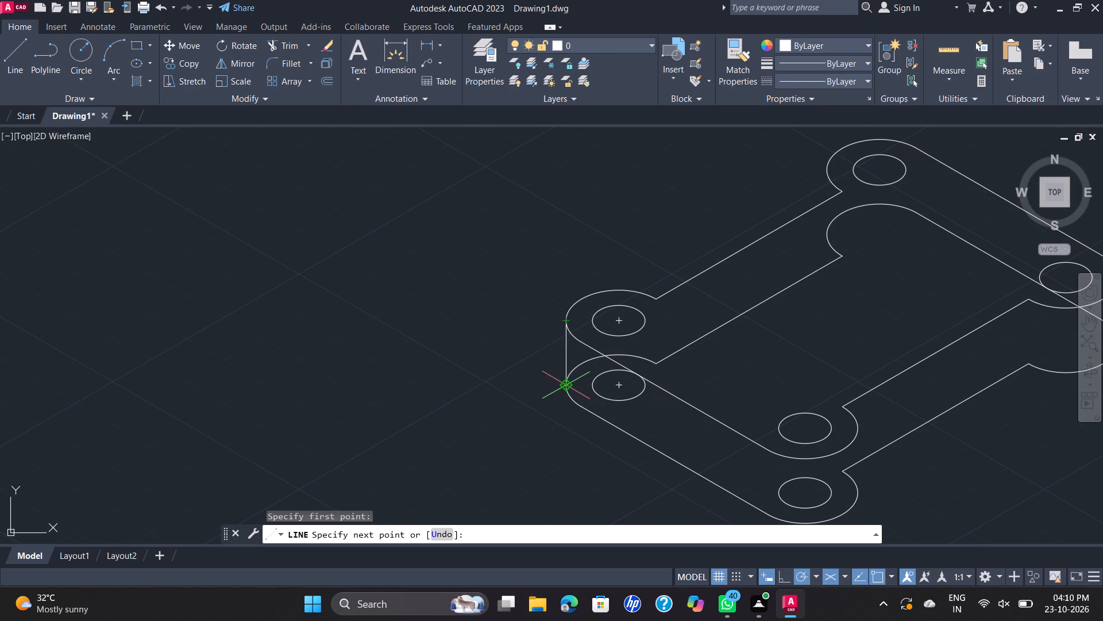
click(567, 386)
scroll(572, 387, down, 2)
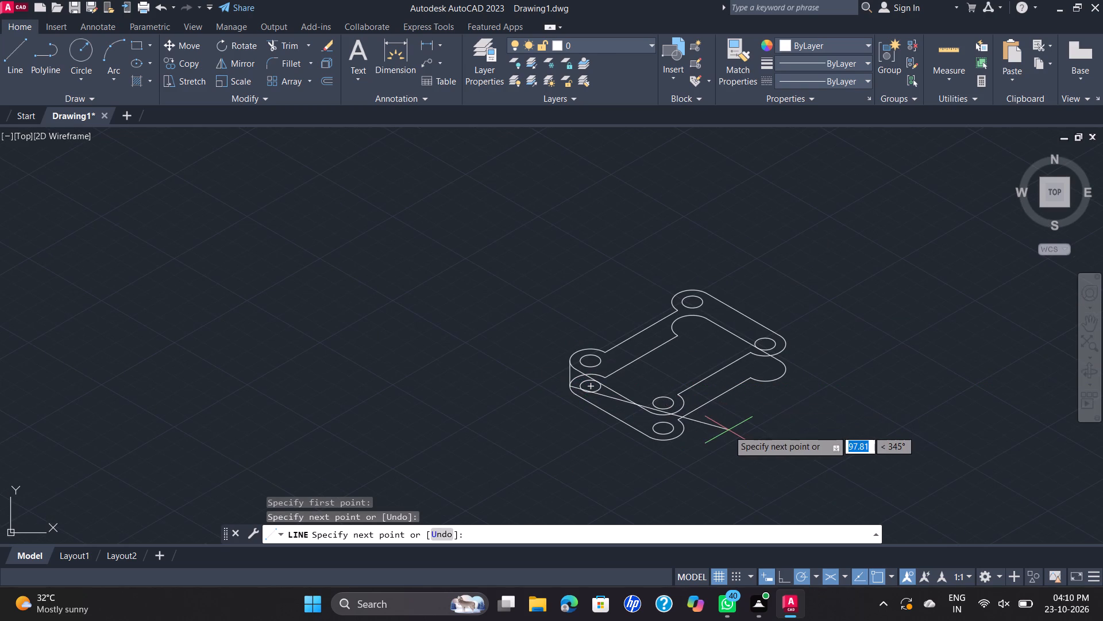
key(Escape)
Draw a vertical line joining the right quadrants of the upper and lower outer arcs at the lowest lug.
middle_drag(782, 427, 676, 373)
key(space)
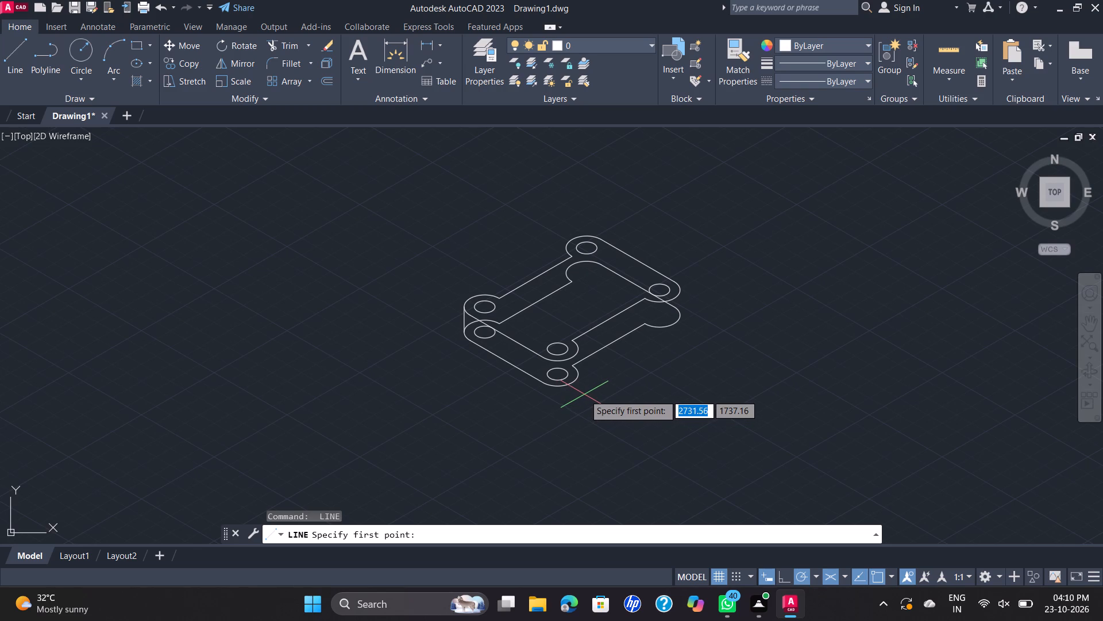
scroll(588, 393, up, 2)
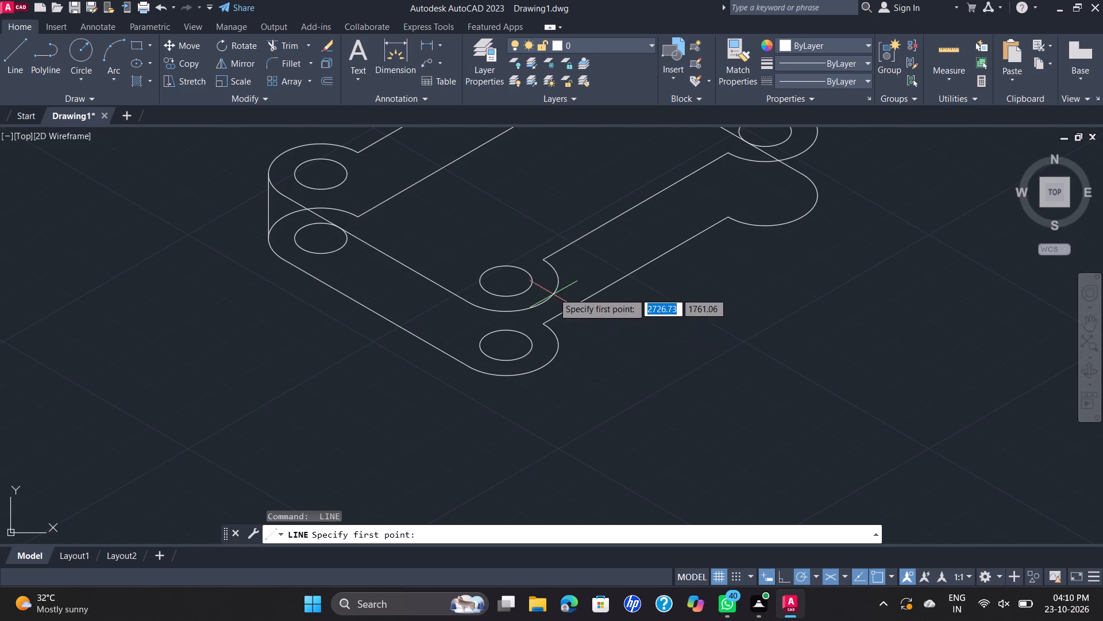
click(558, 283)
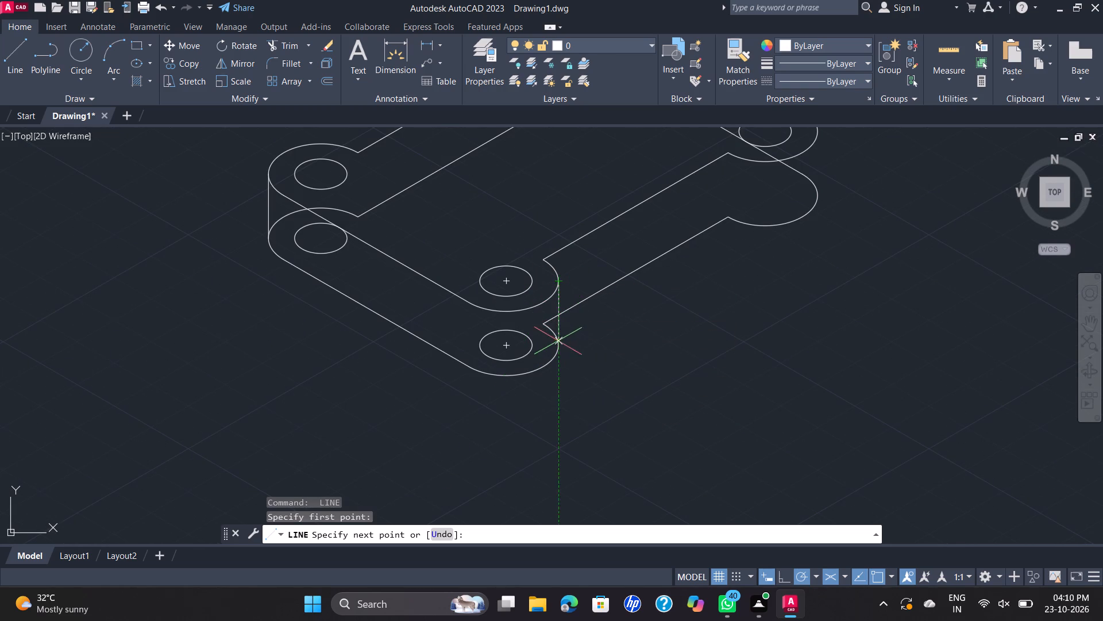
click(558, 345)
key(Escape)
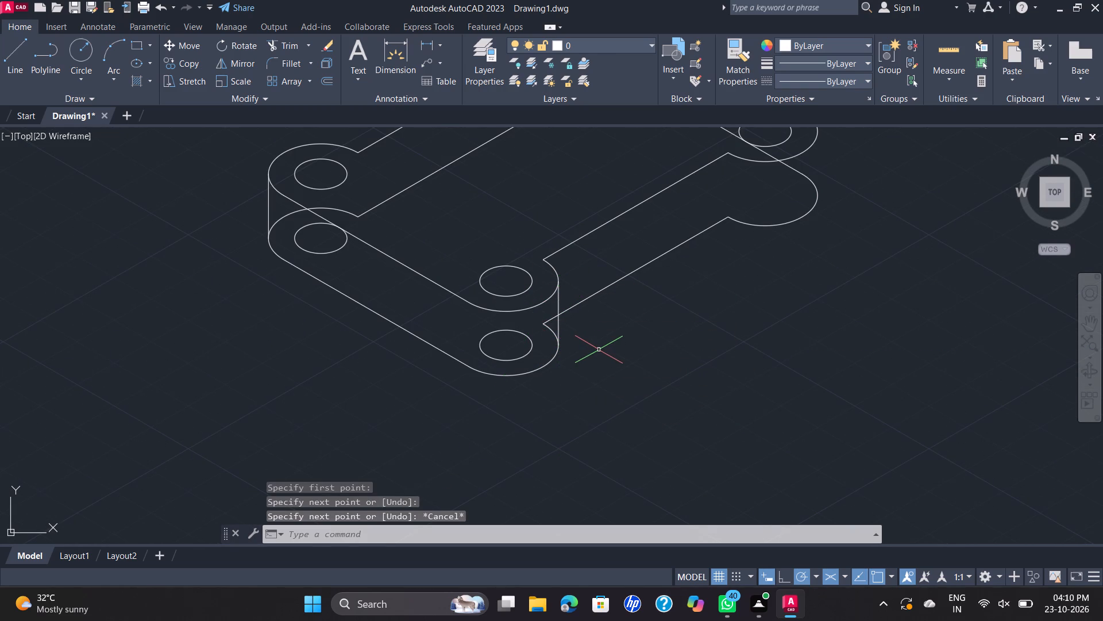
Draw two vertical edges at the rightmost lug, one at its inner corner and one at its outer arcs' right quadrants.
scroll(597, 349, down, 1)
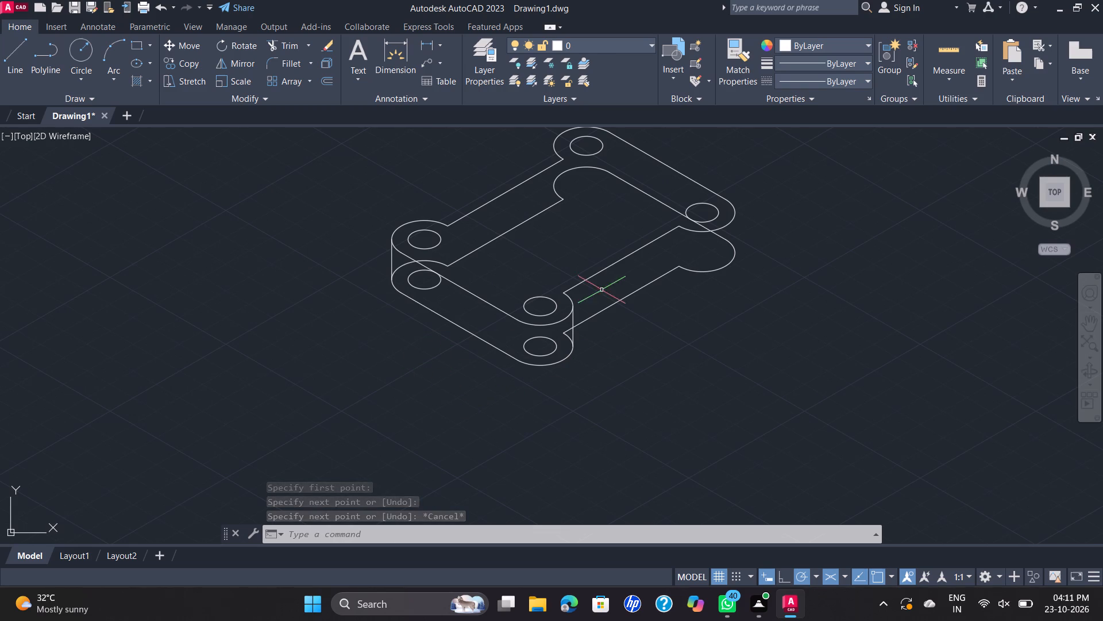
middle_drag(697, 290, 572, 338)
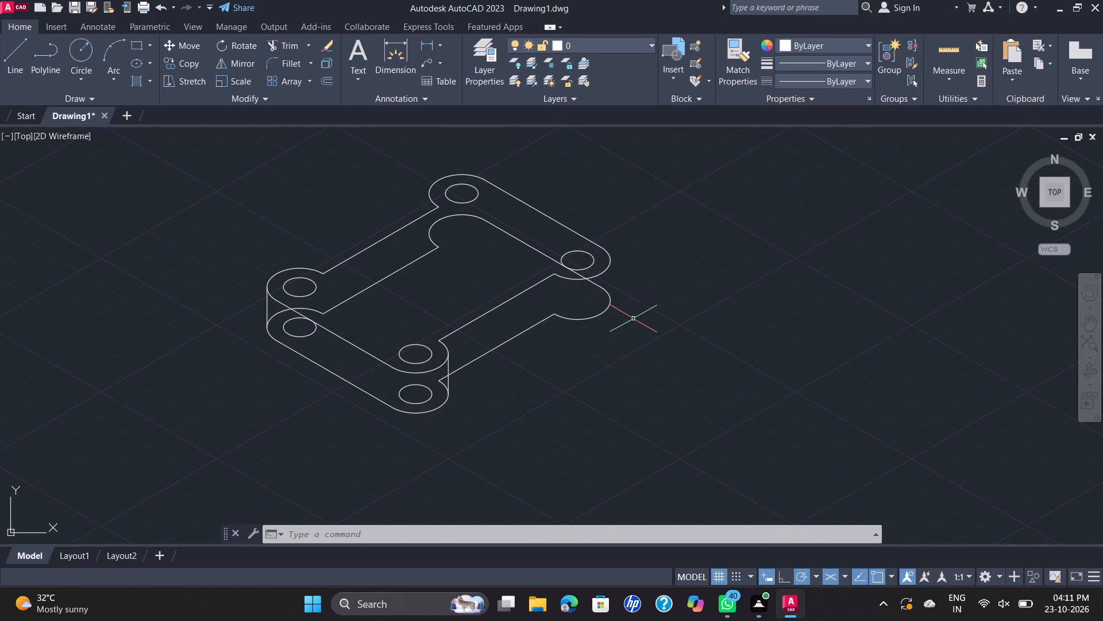
key(space)
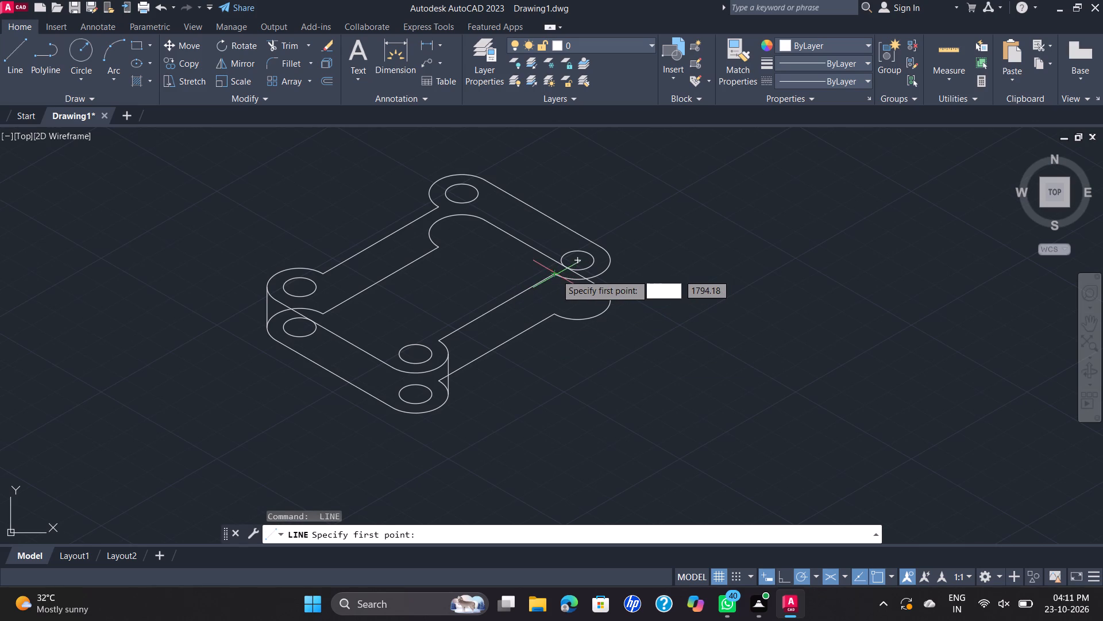
click(556, 275)
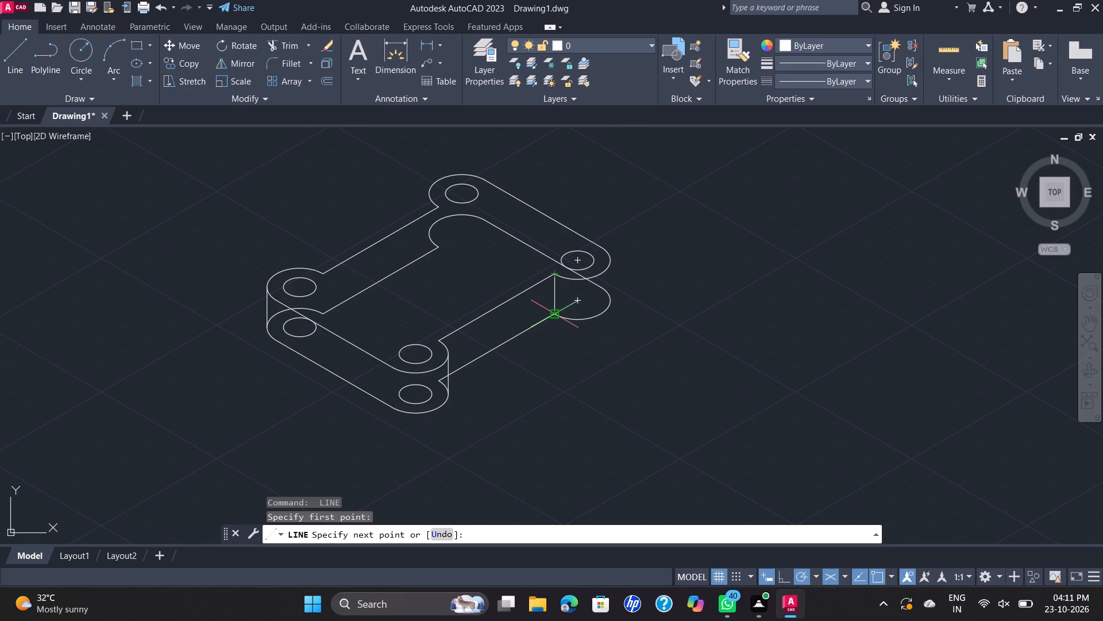
click(554, 314)
key(Escape)
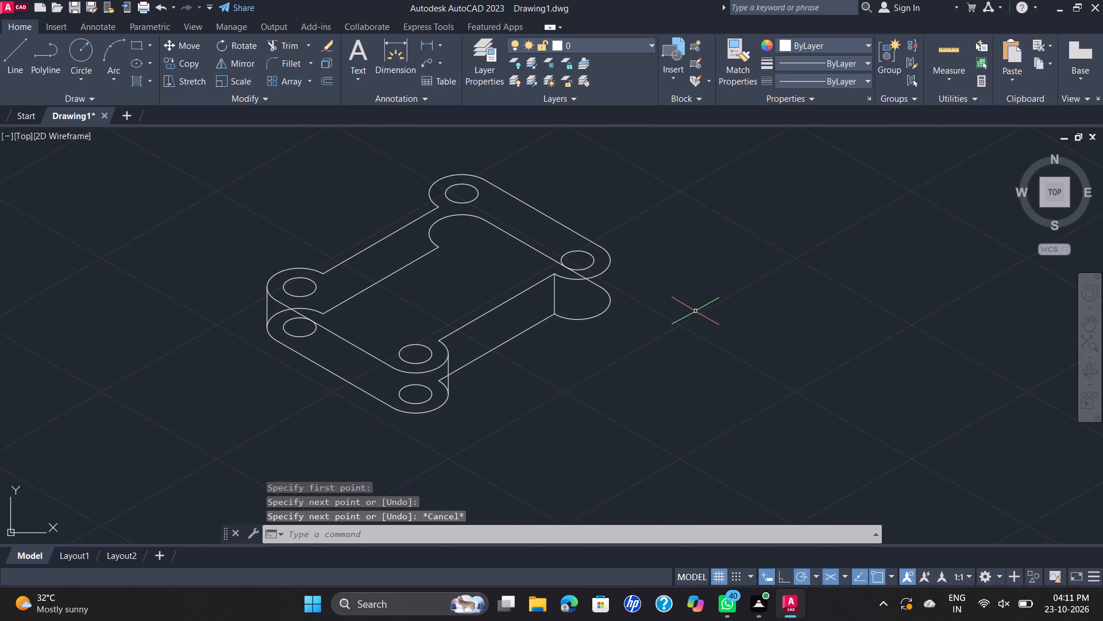
key(space)
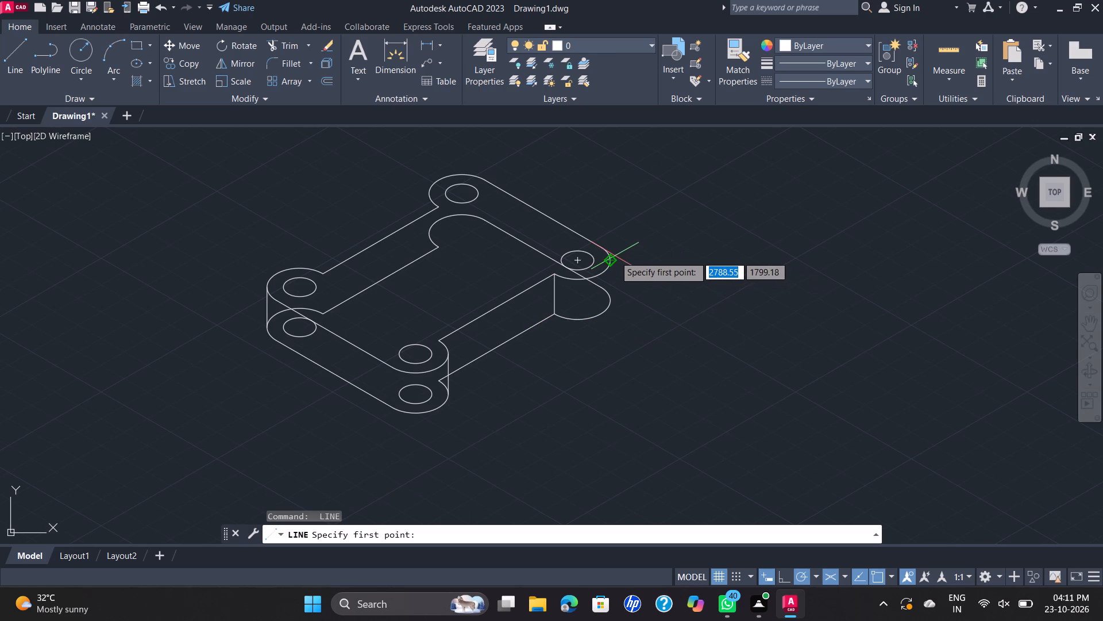
click(610, 262)
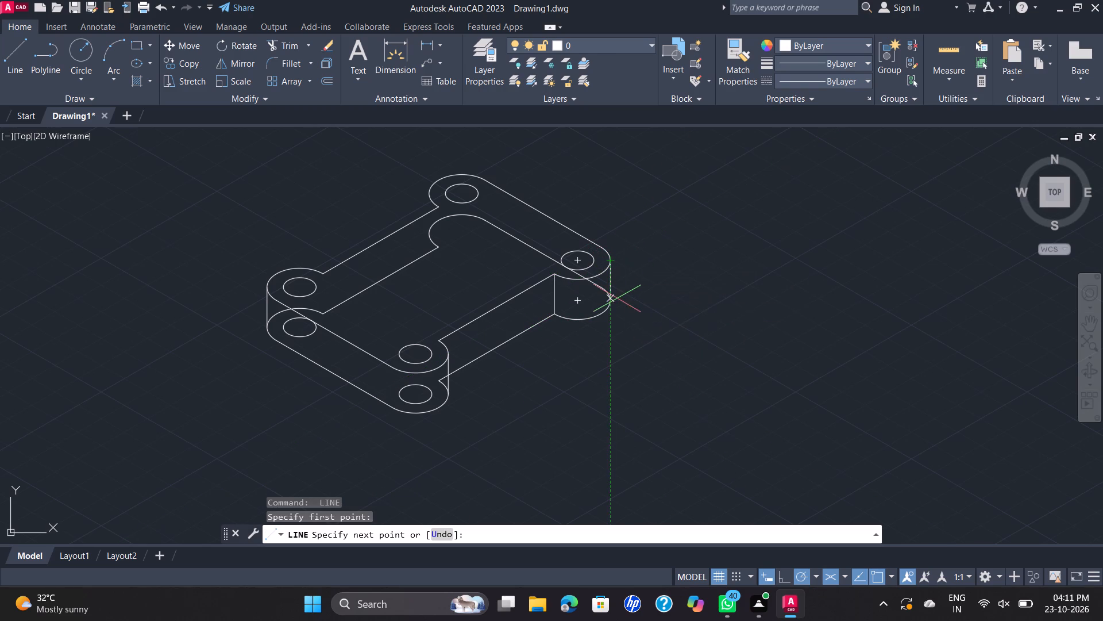
click(612, 302)
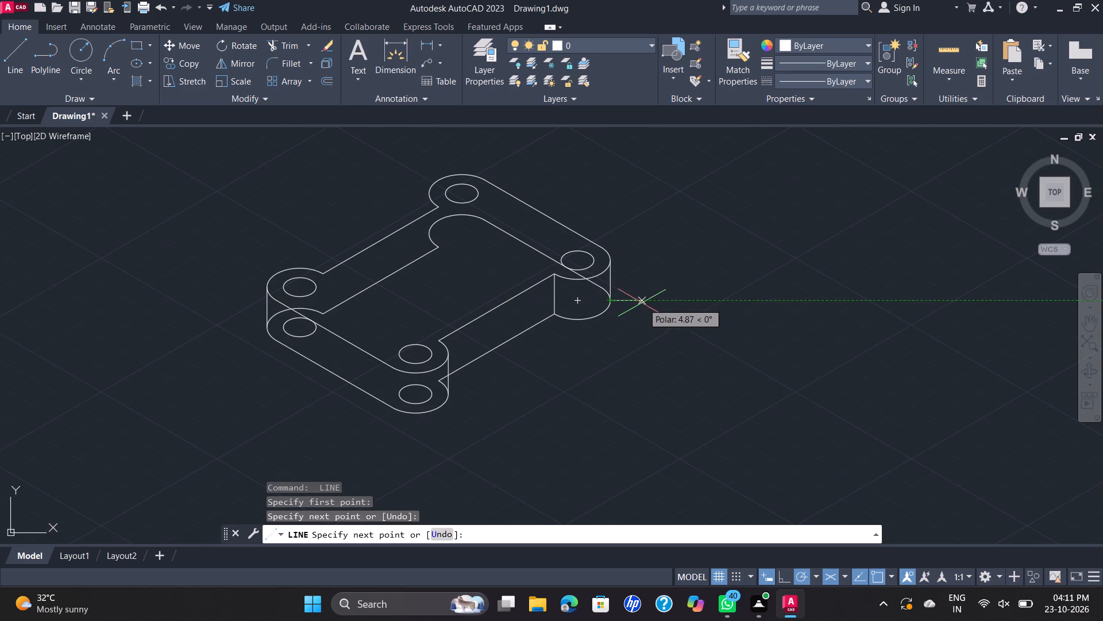
key(Escape)
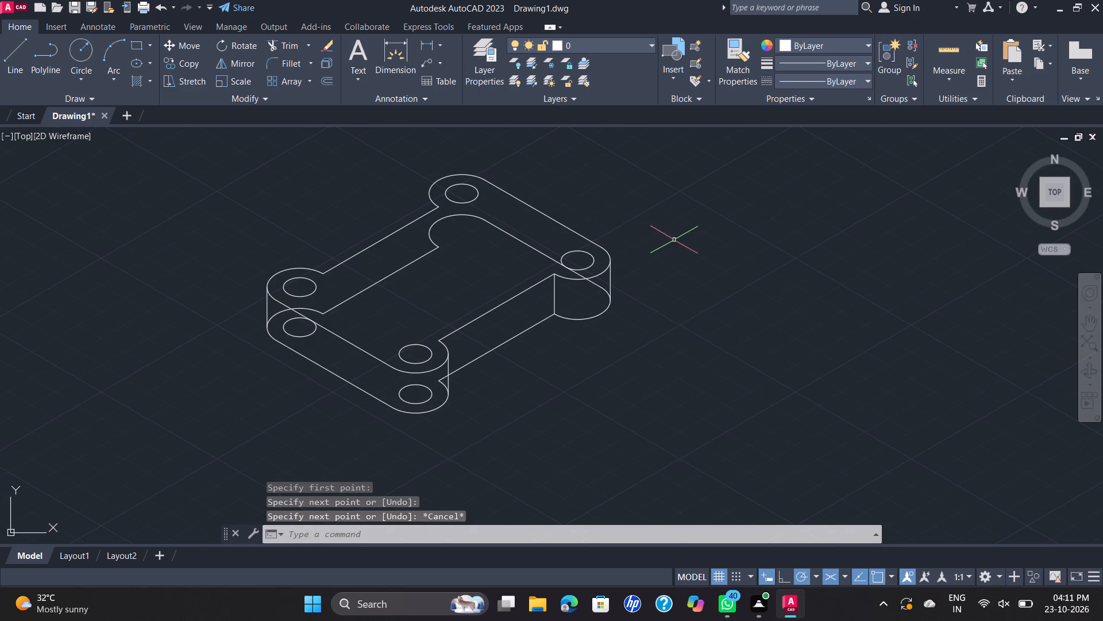
Delete the lower outline's hidden rear geometry: the back-left straight edge, the uppermost lug's arc and the back-right straight edge.
middle_drag(674, 240, 698, 248)
scroll(674, 240, down, 1)
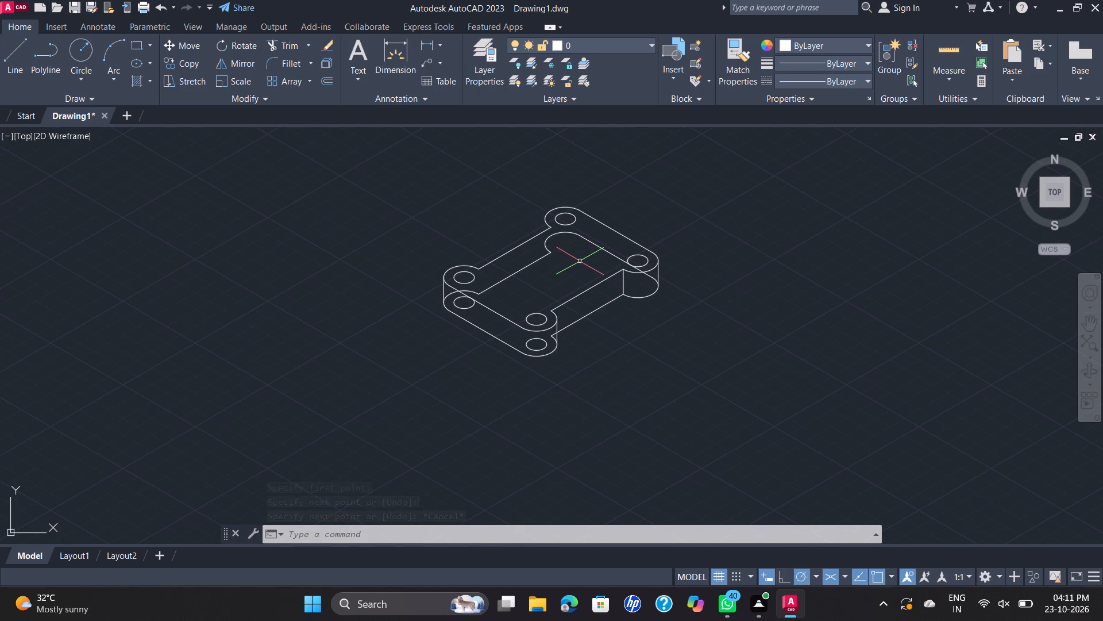
click(531, 265)
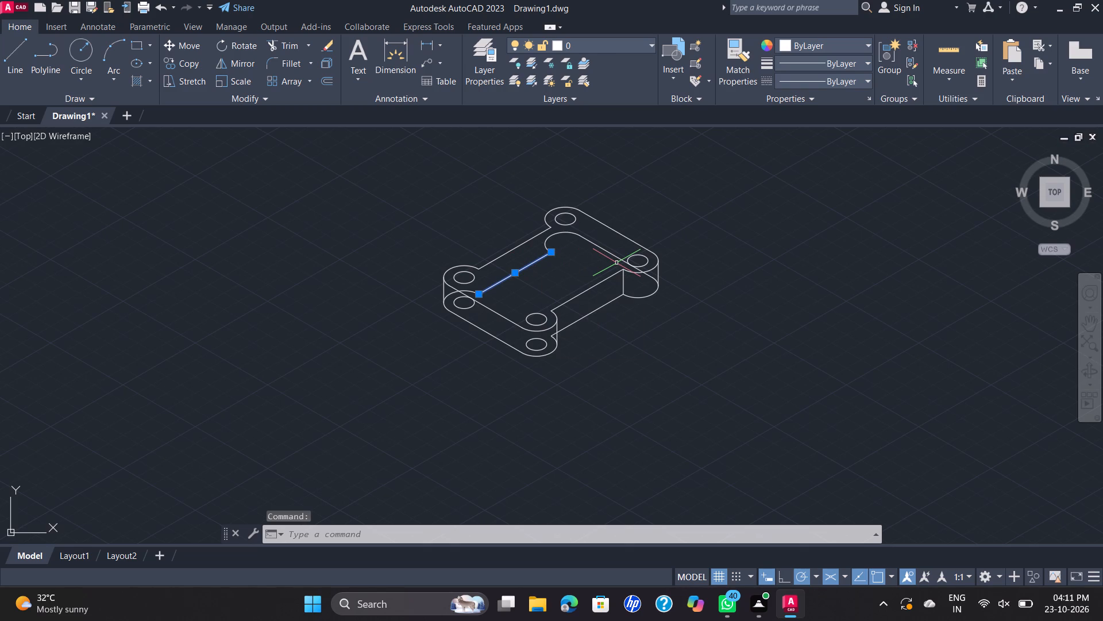
key(Delete)
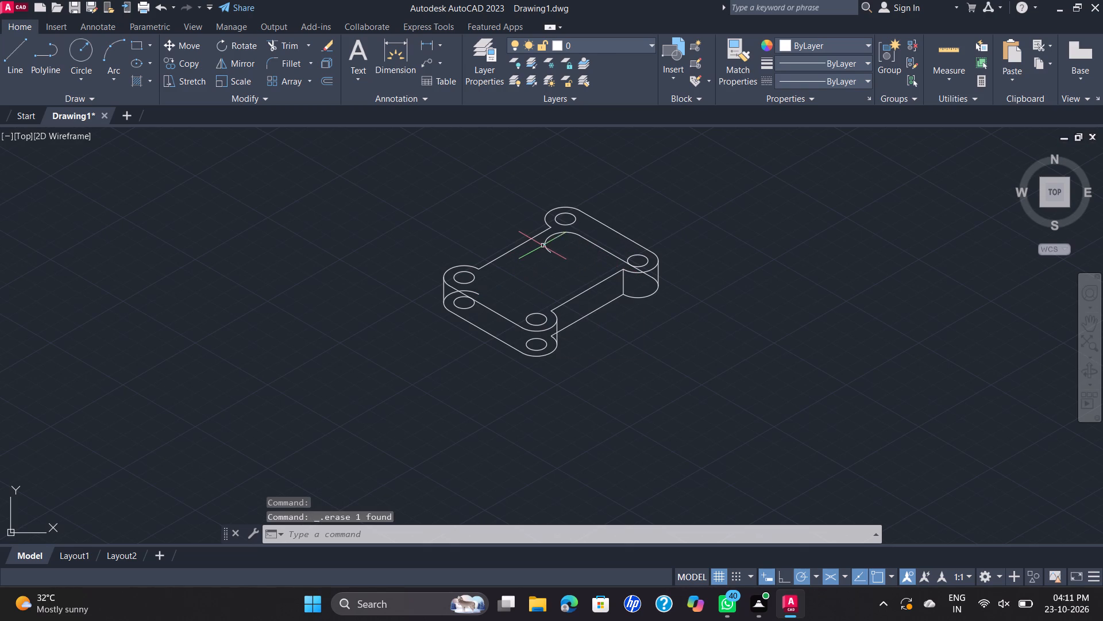
click(549, 247)
key(Delete)
click(608, 251)
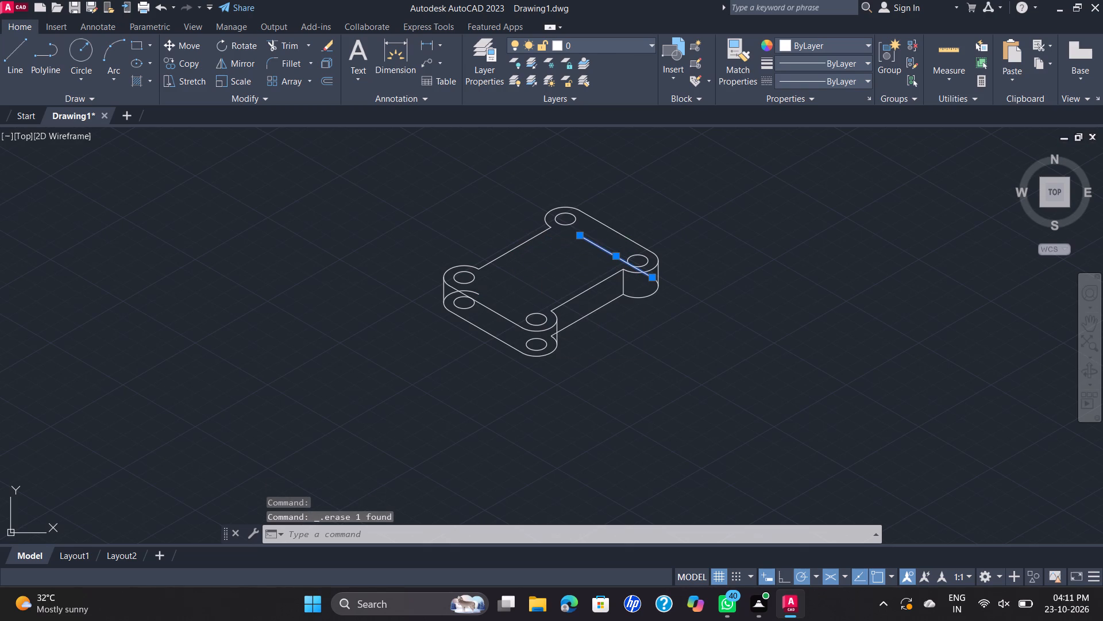
key(Delete)
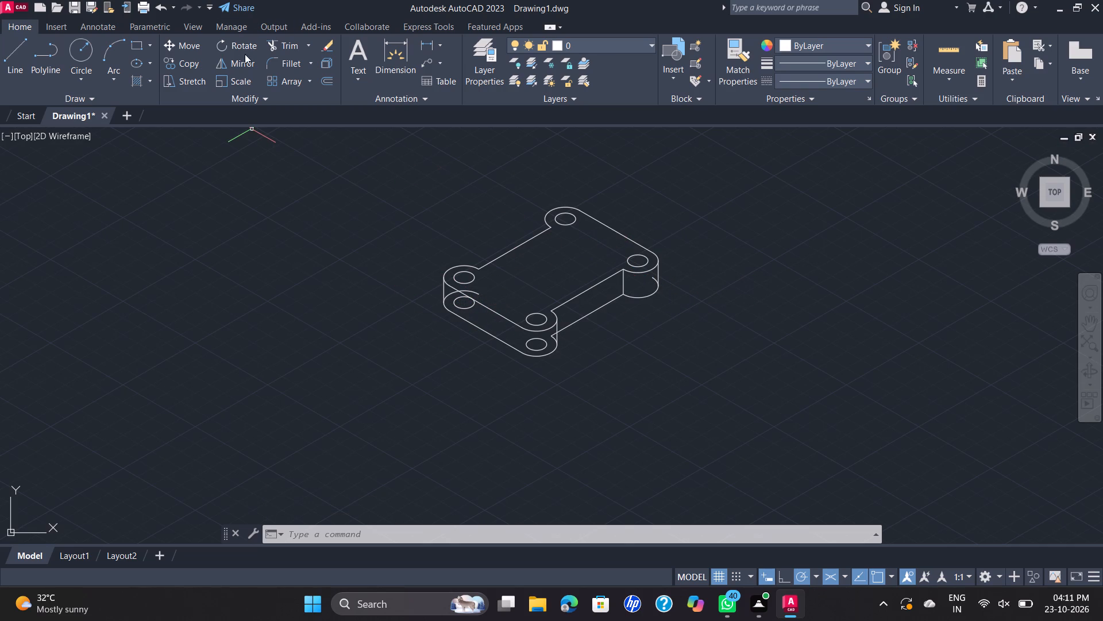
Trim the lower outline's hidden arc end inside the rightmost lug's outer vertical edge.
click(288, 49)
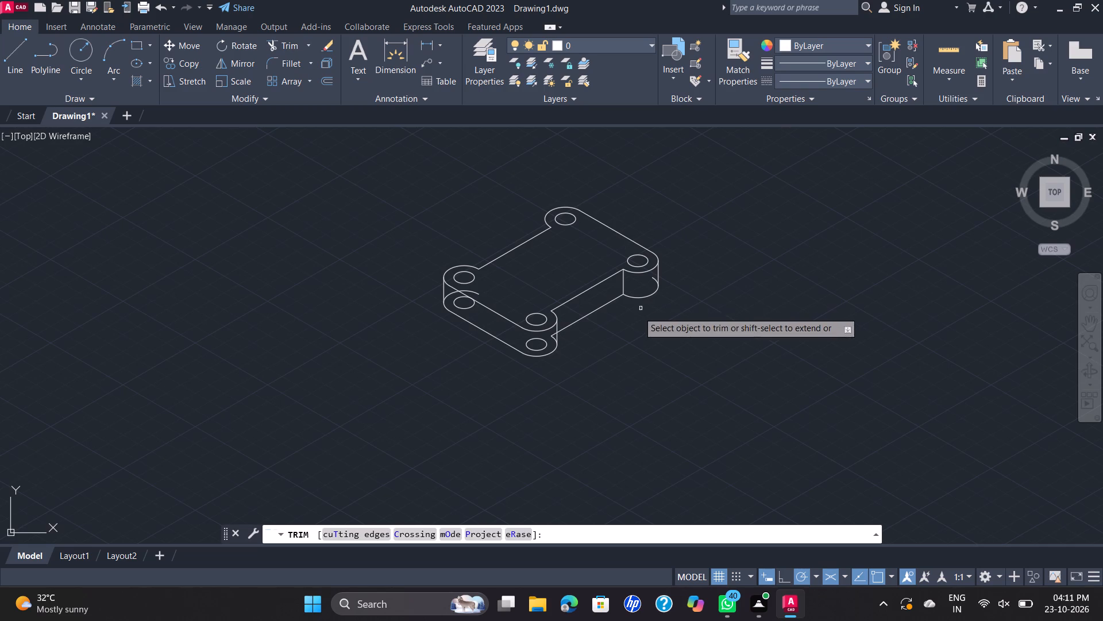
scroll(648, 282, up, 1)
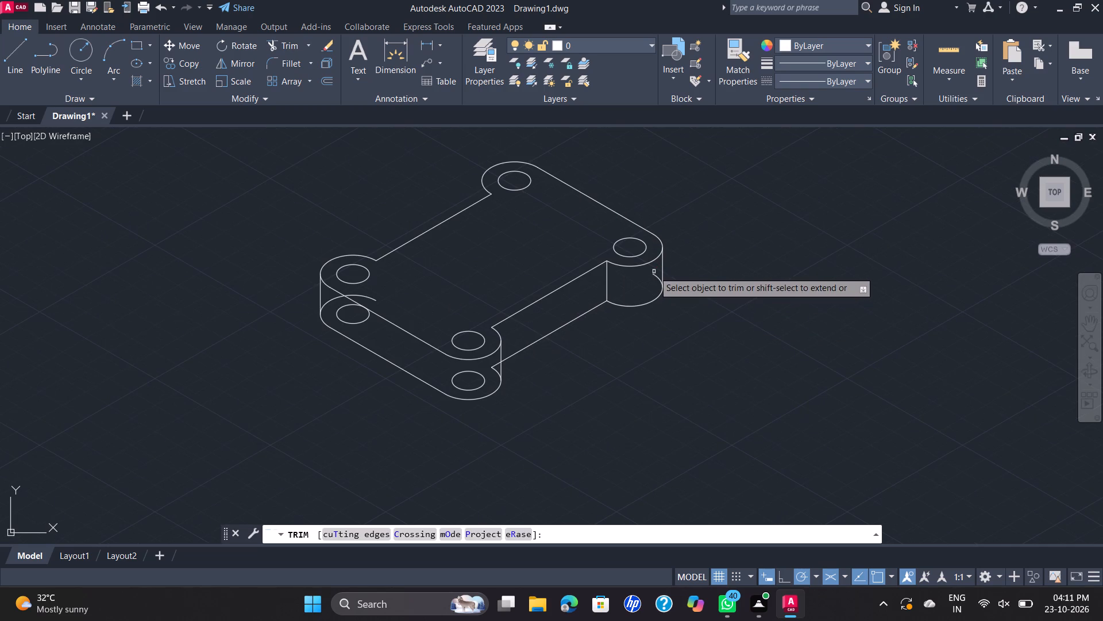
click(653, 278)
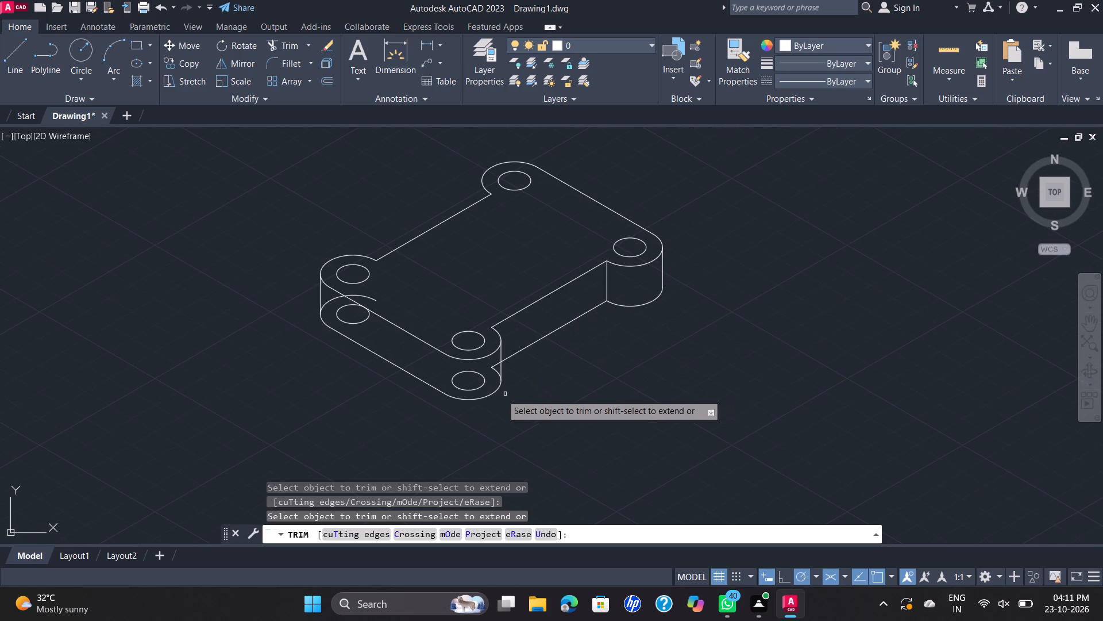
Remove the lower outline's remaining hole isocircles at the lowest and leftmost lugs.
click(482, 389)
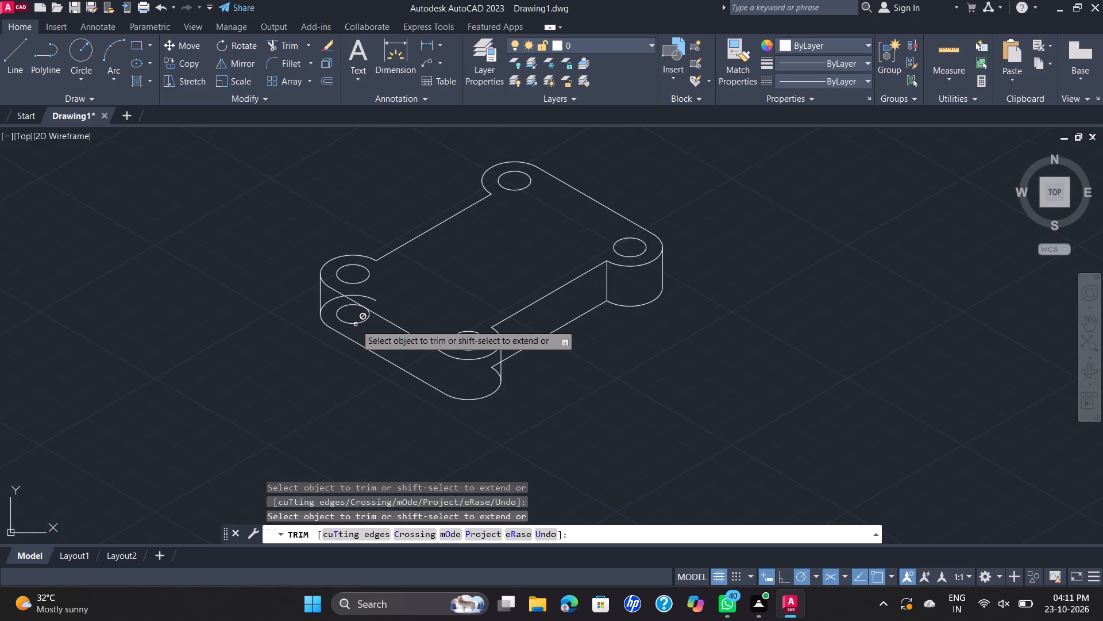
scroll(359, 322, up, 4)
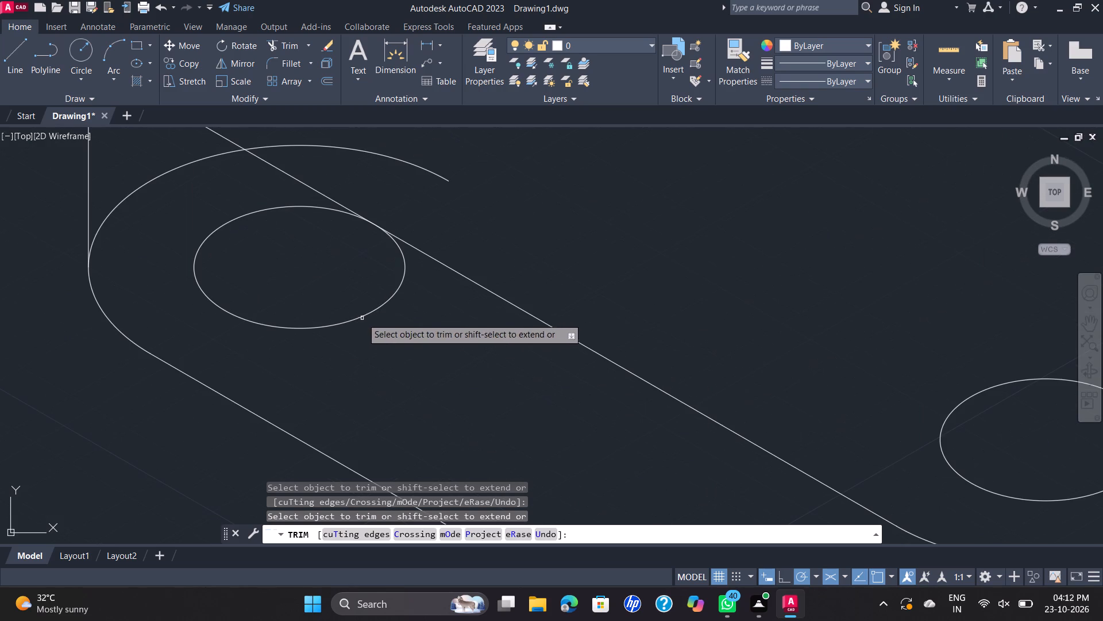
scroll(367, 316, down, 2)
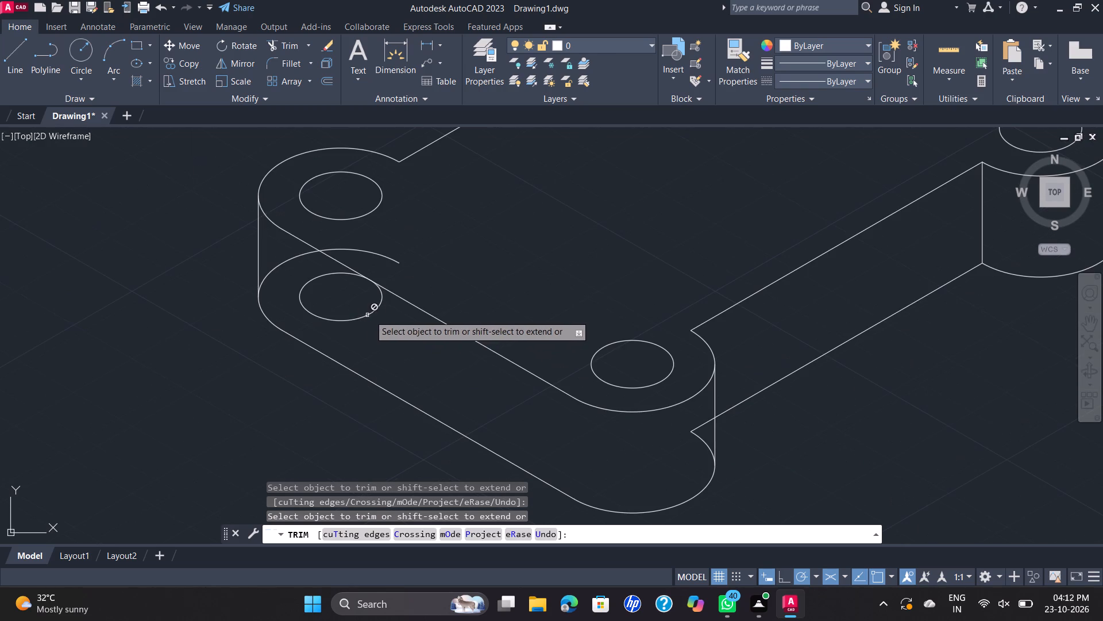
key(Escape)
click(364, 316)
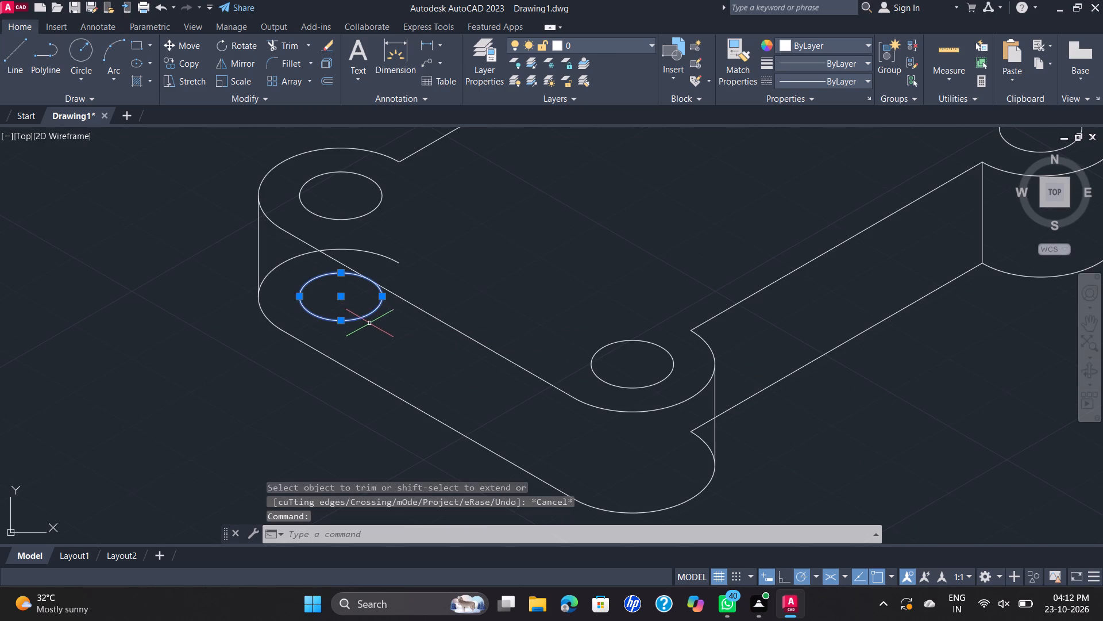
key(Delete)
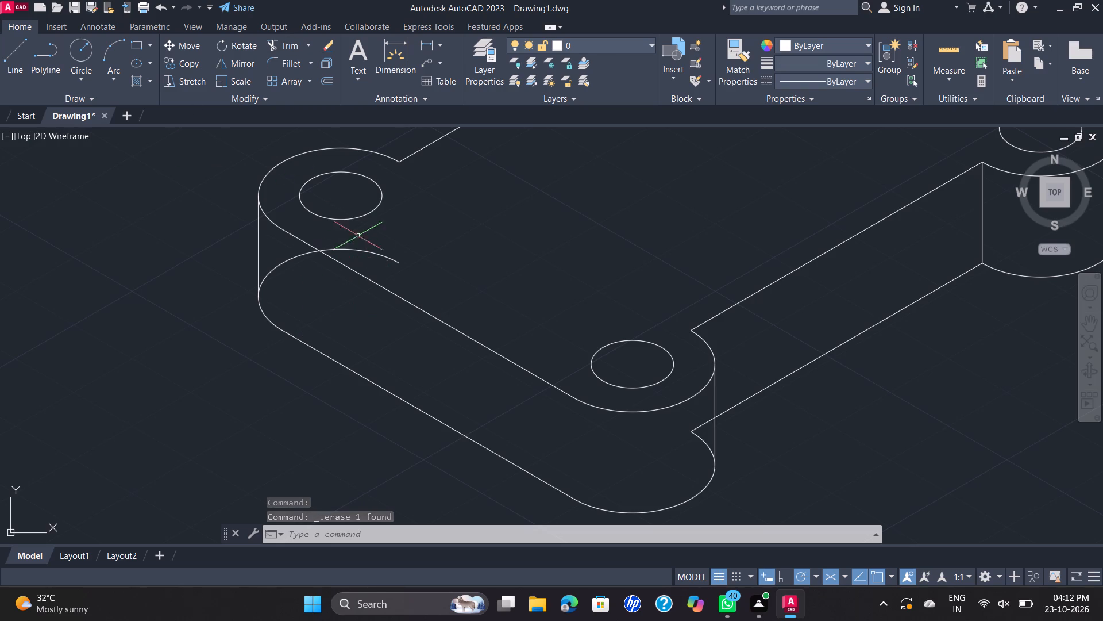
Trim the leftmost lug's hidden lower arc and the arc and straight-edge ends hidden behind the lowest lug's vertical edge.
click(285, 41)
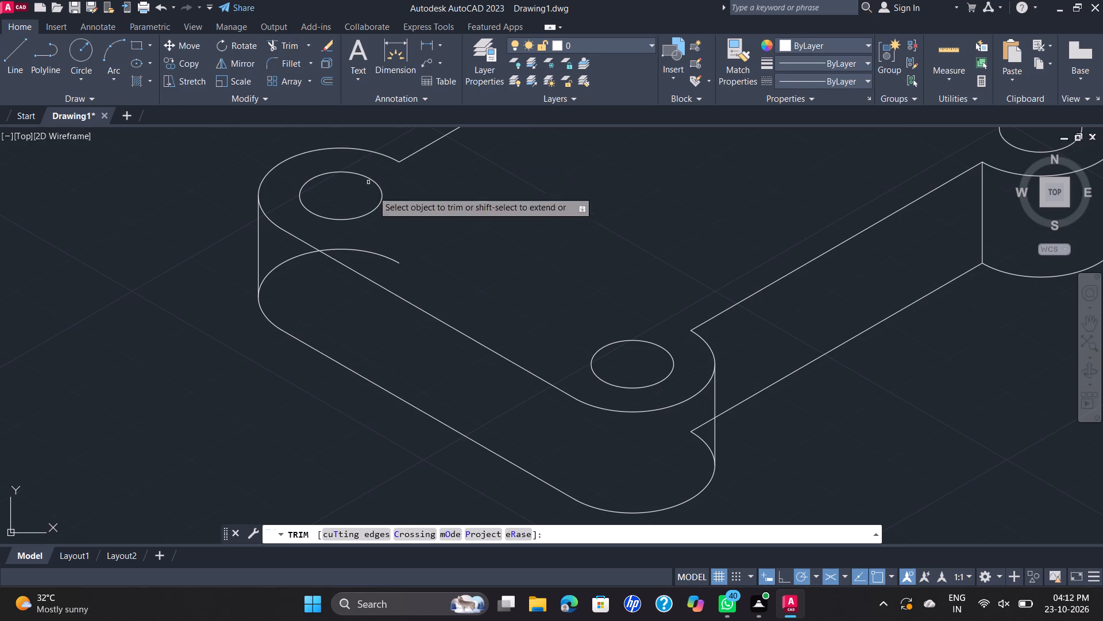
click(385, 258)
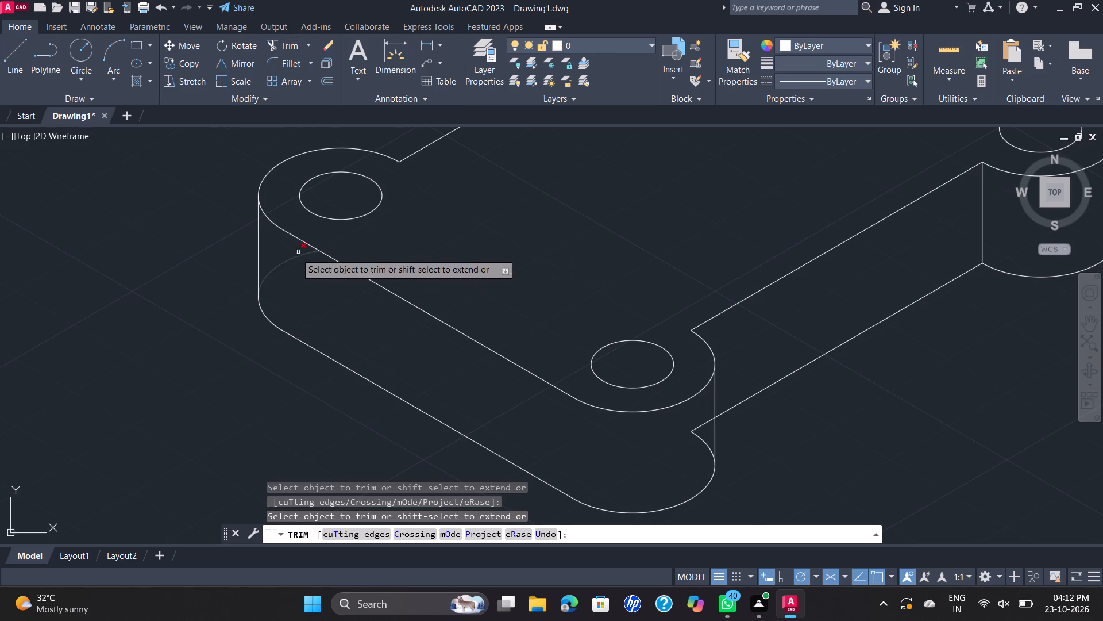
click(277, 270)
scroll(313, 295, down, 2)
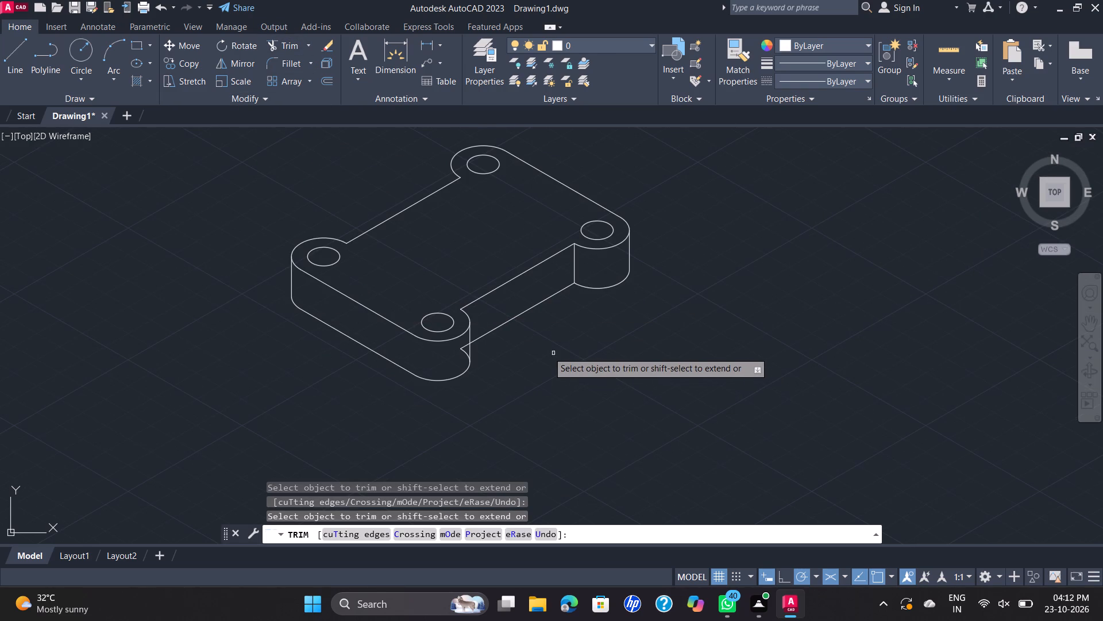
scroll(526, 347, up, 1)
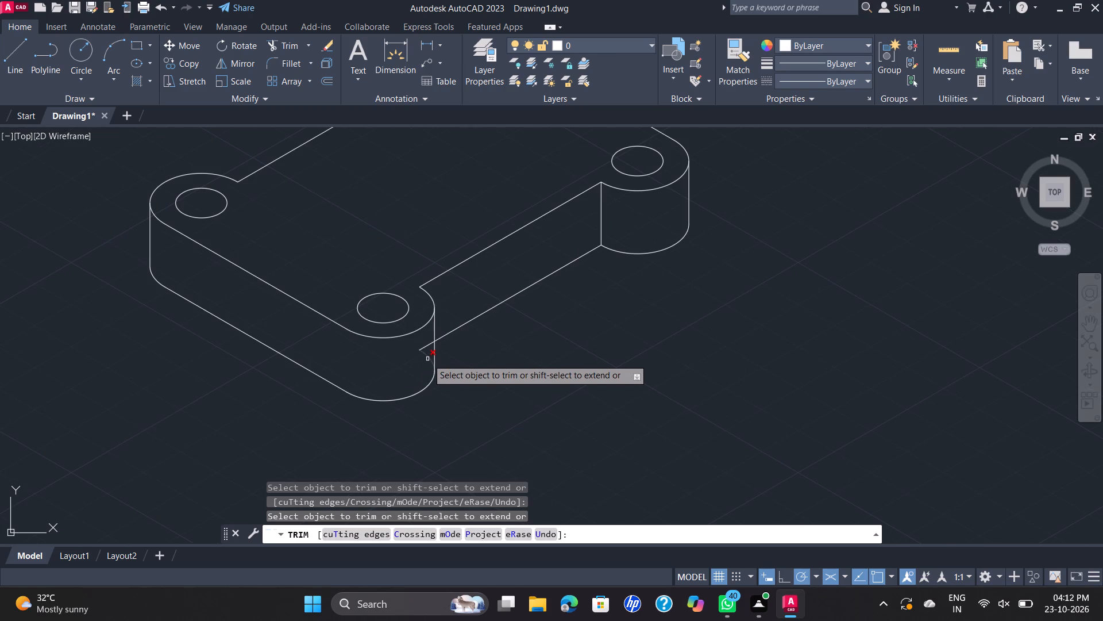
click(429, 359)
click(426, 343)
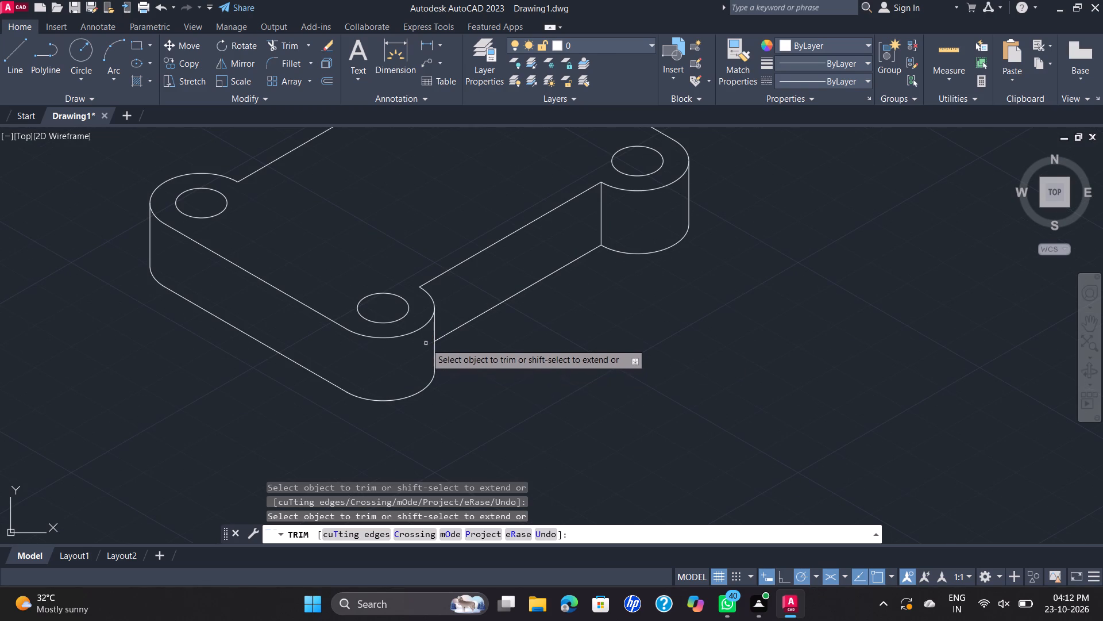
Draw a 15-long line at 30° across the top face from the midpoint of its front-left straight edge.
scroll(669, 333, down, 1)
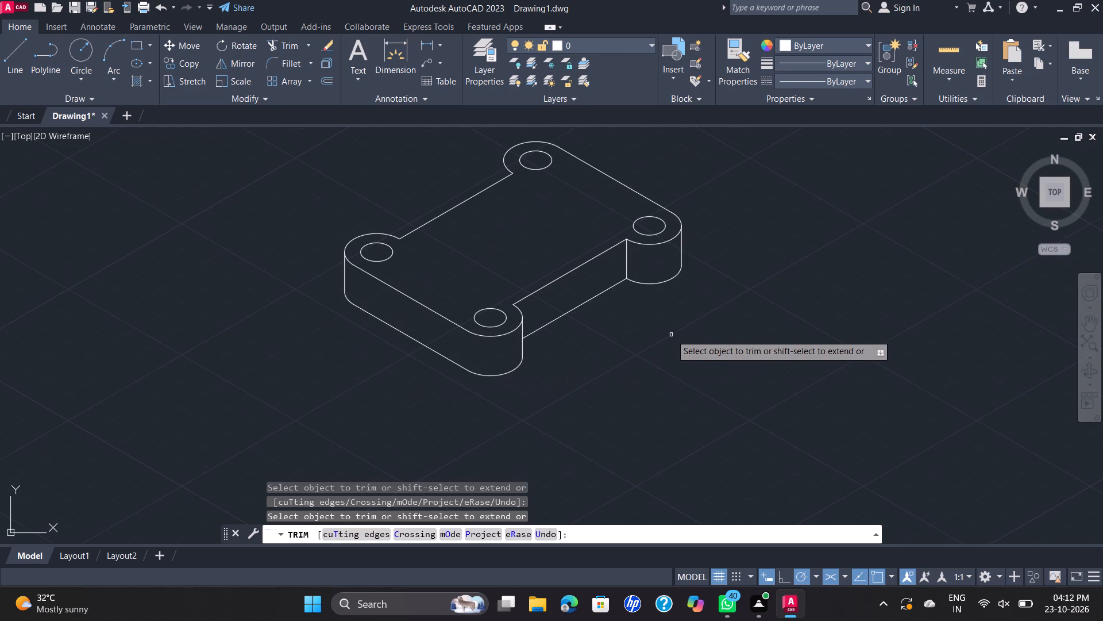
middle_drag(671, 335, 622, 376)
scroll(622, 376, down, 1)
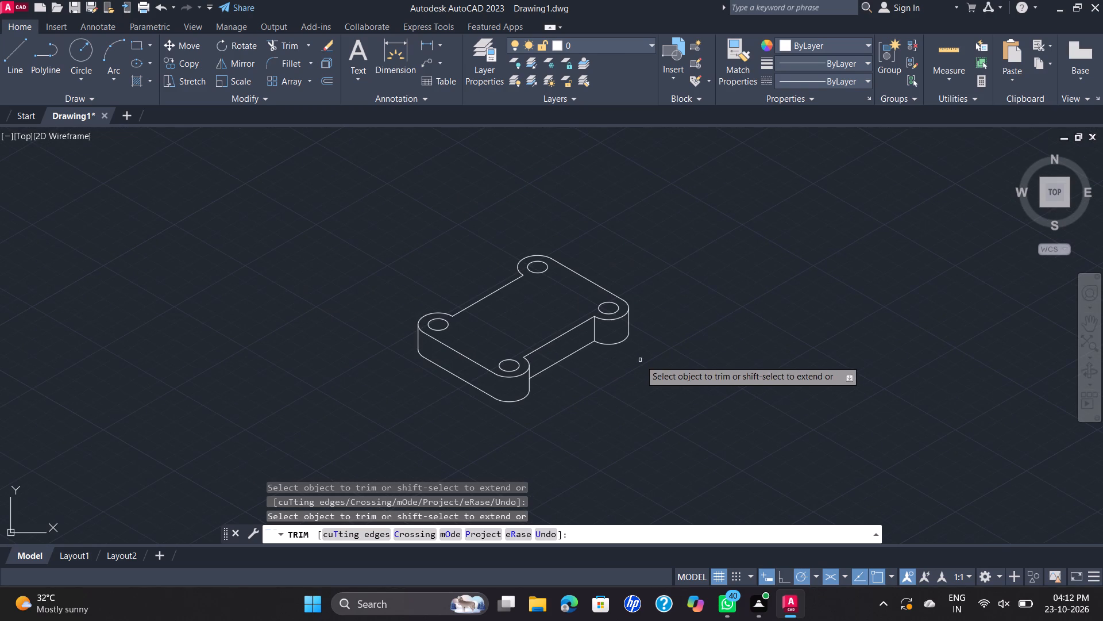
scroll(651, 308, up, 2)
scroll(651, 308, down, 1)
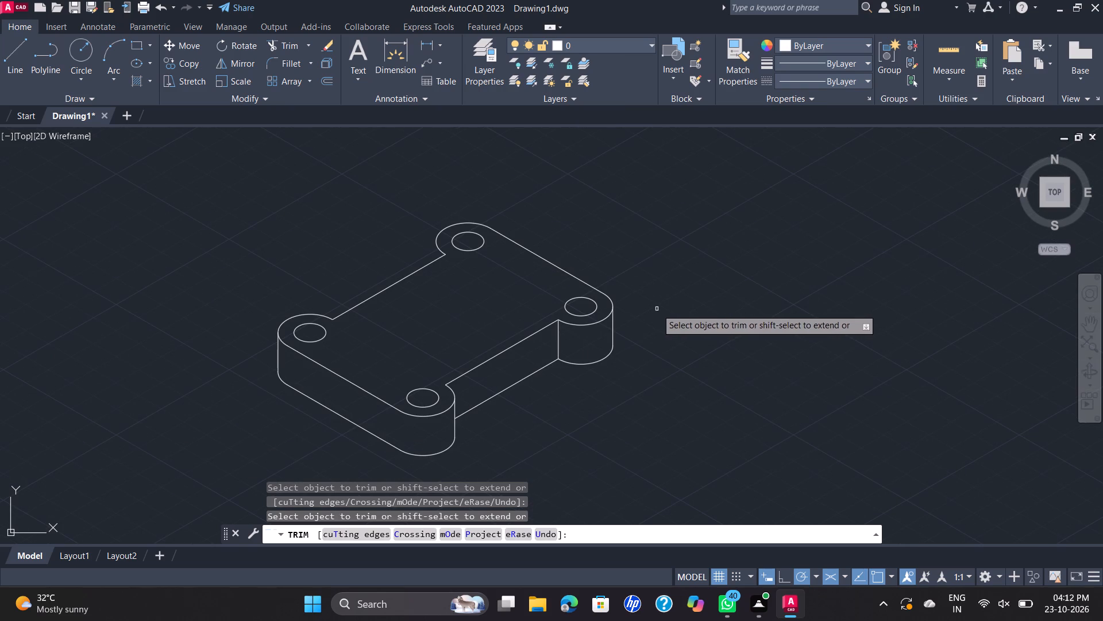
key(Escape)
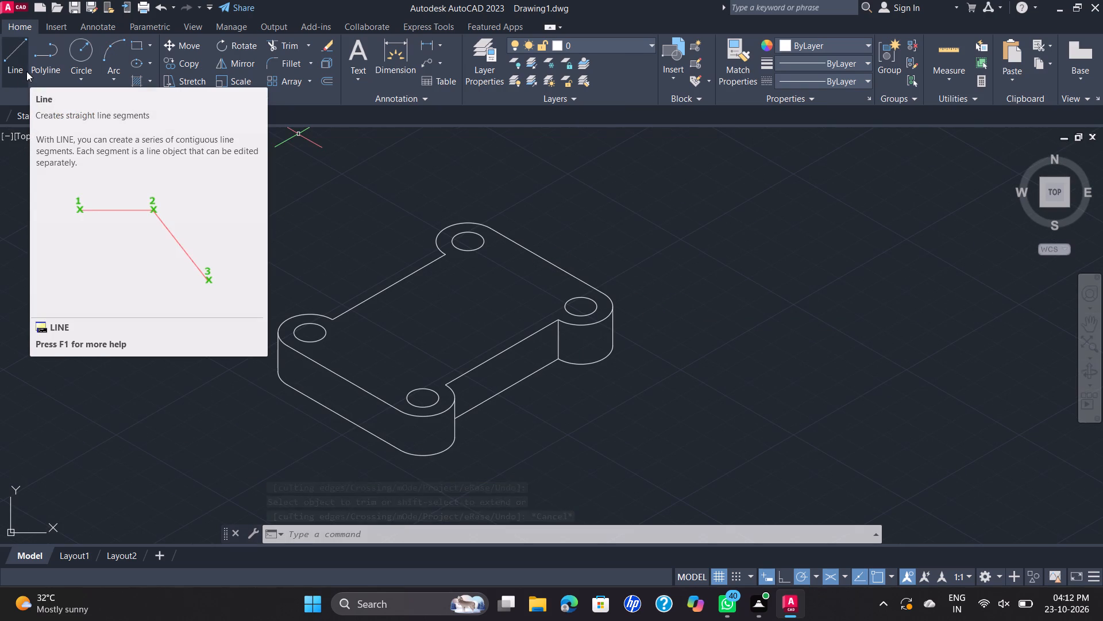
click(20, 52)
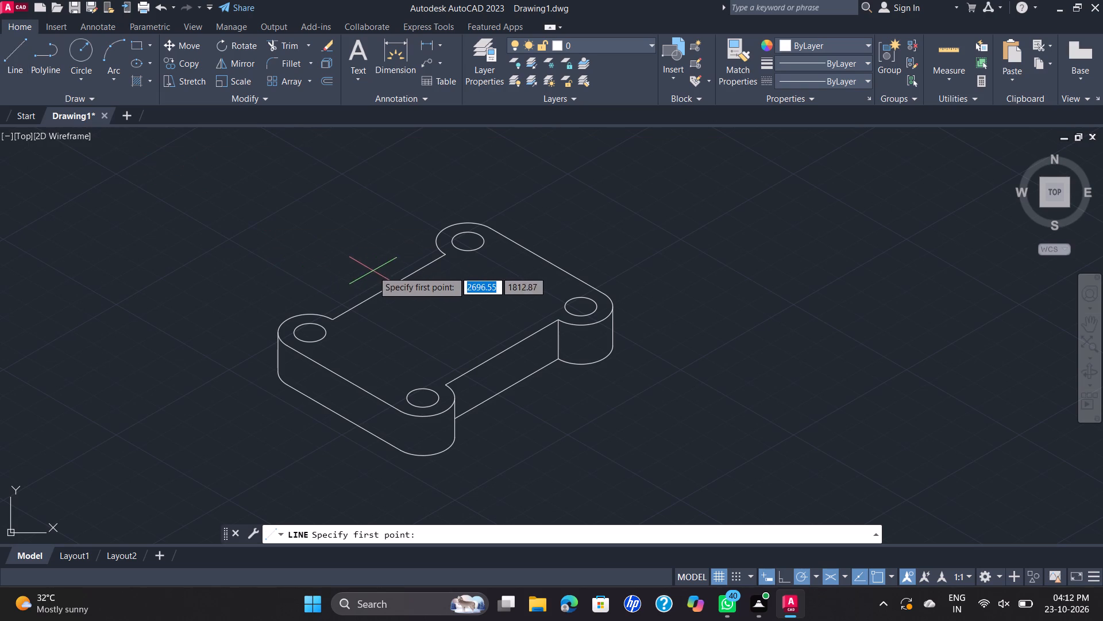
click(345, 379)
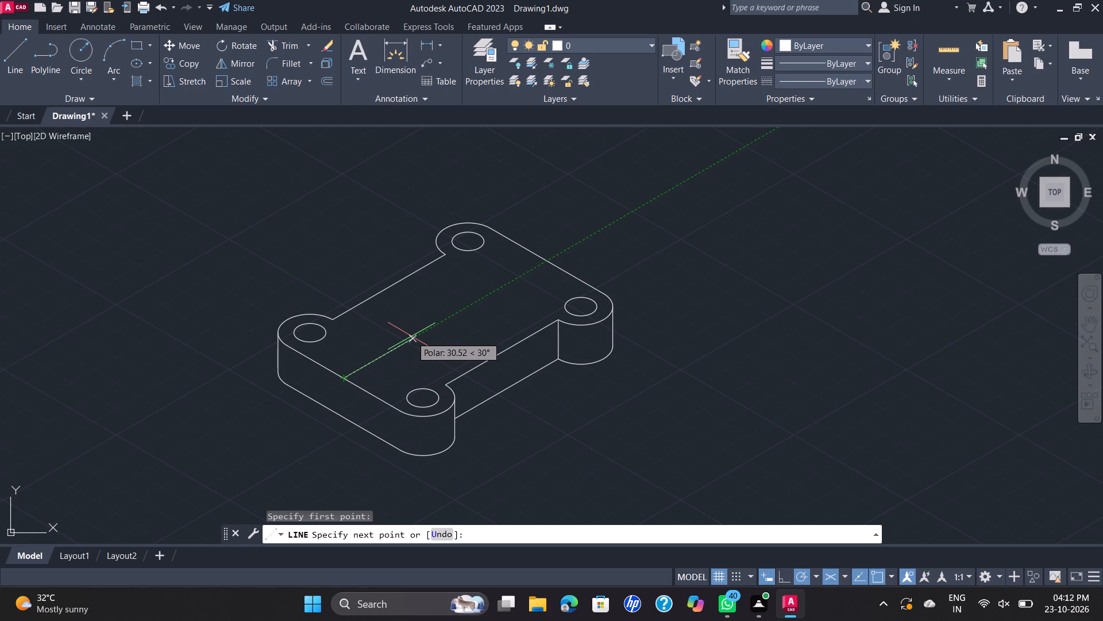
text(15)
key(Return)
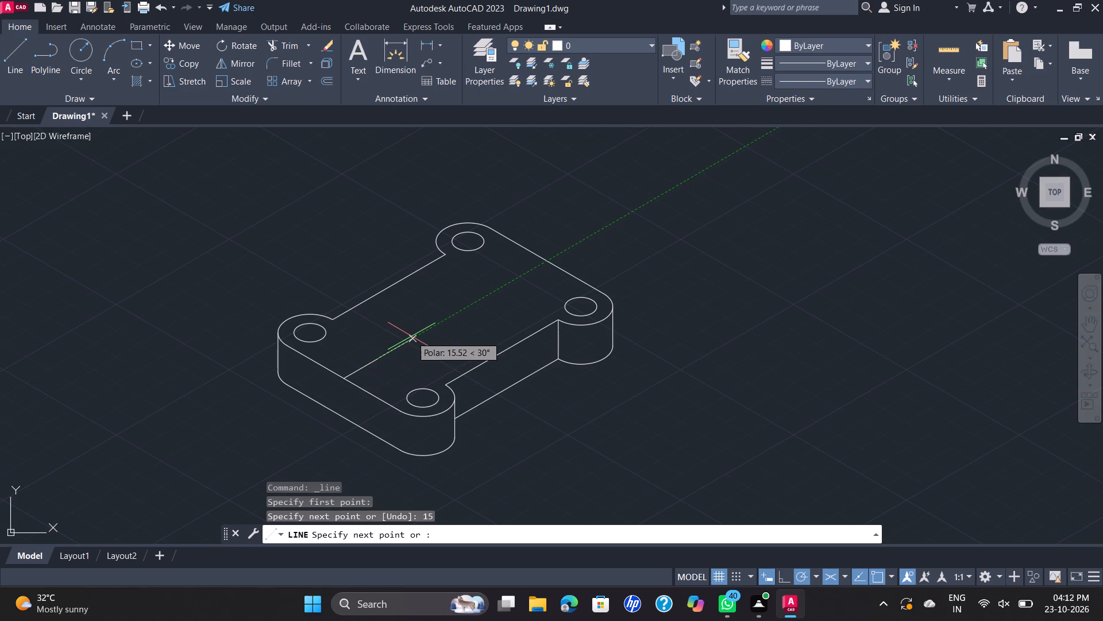
key(Escape)
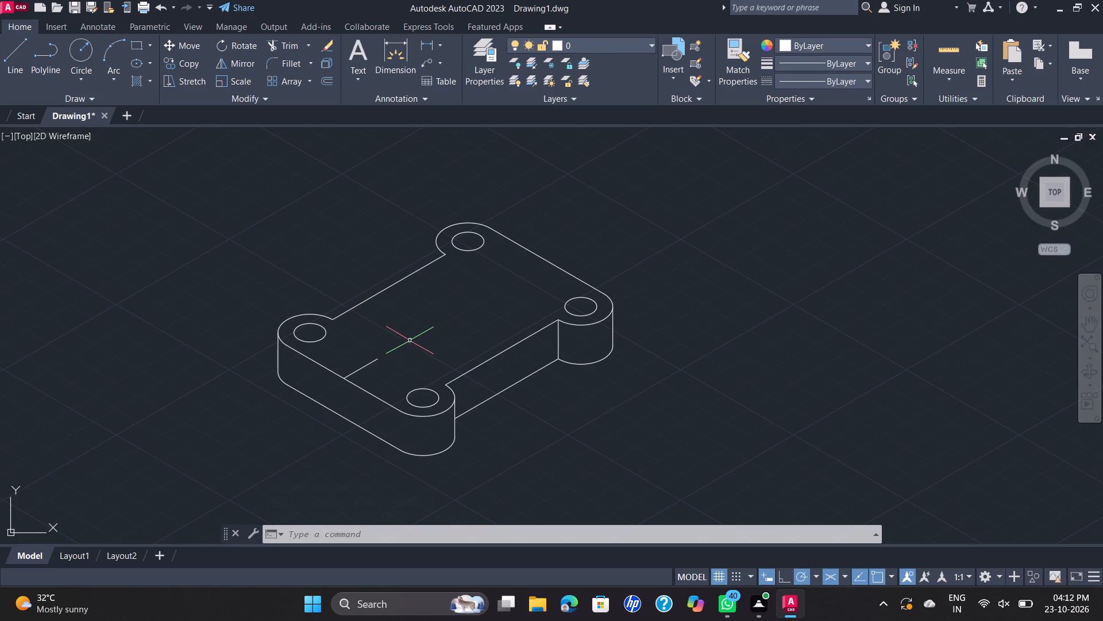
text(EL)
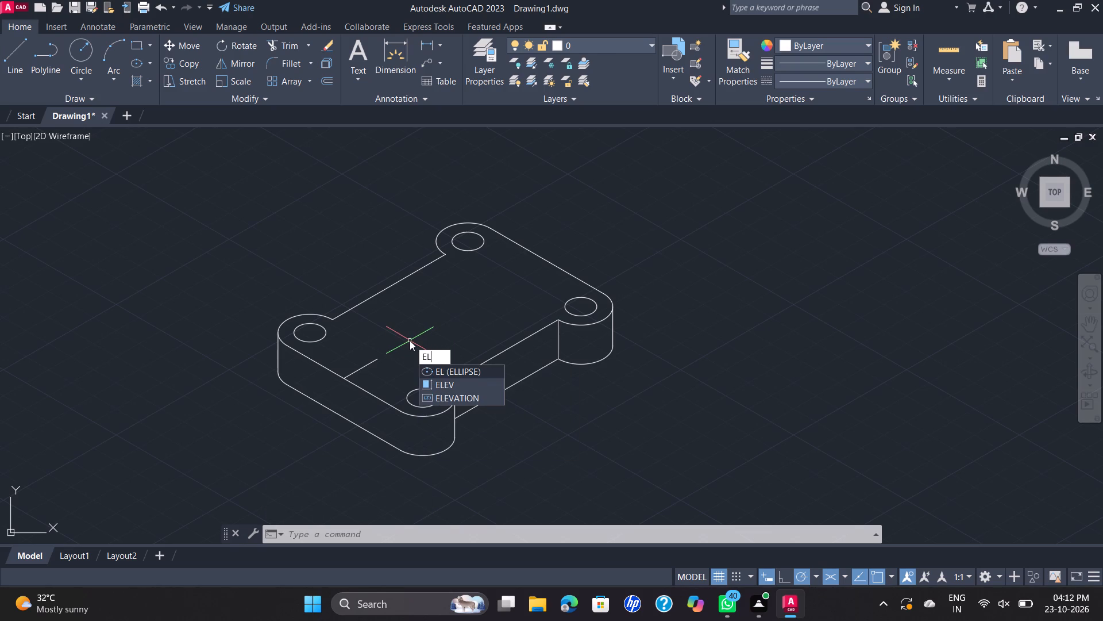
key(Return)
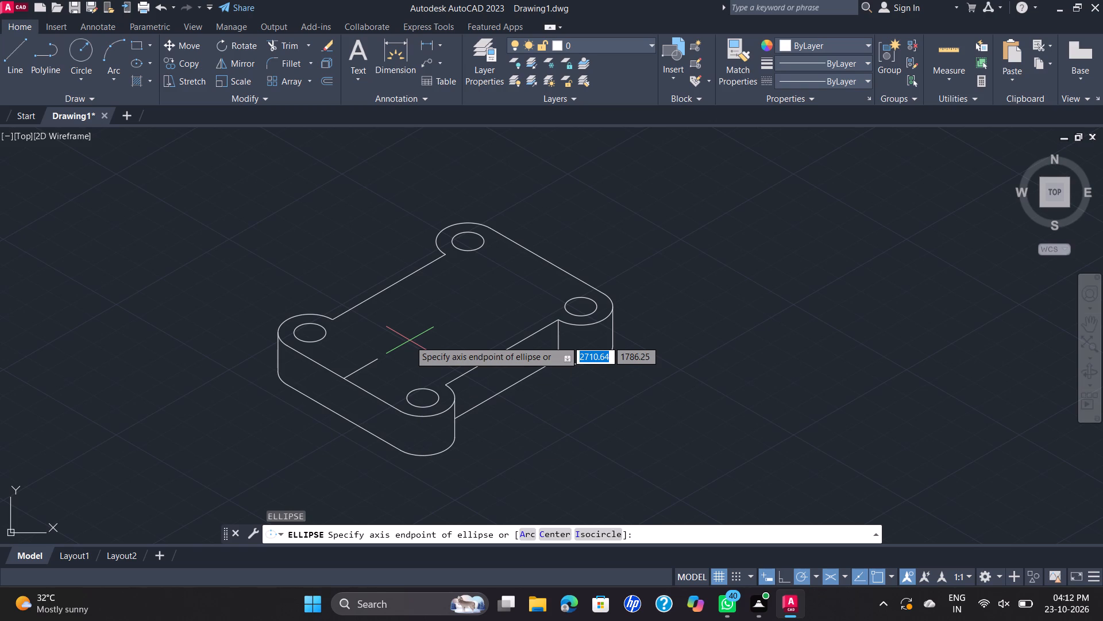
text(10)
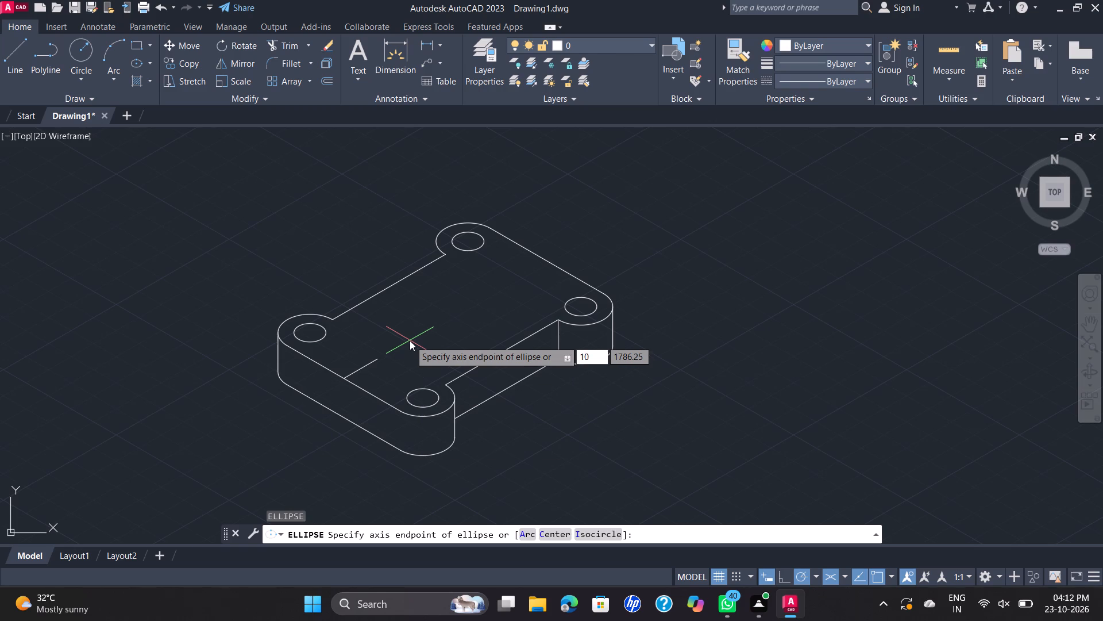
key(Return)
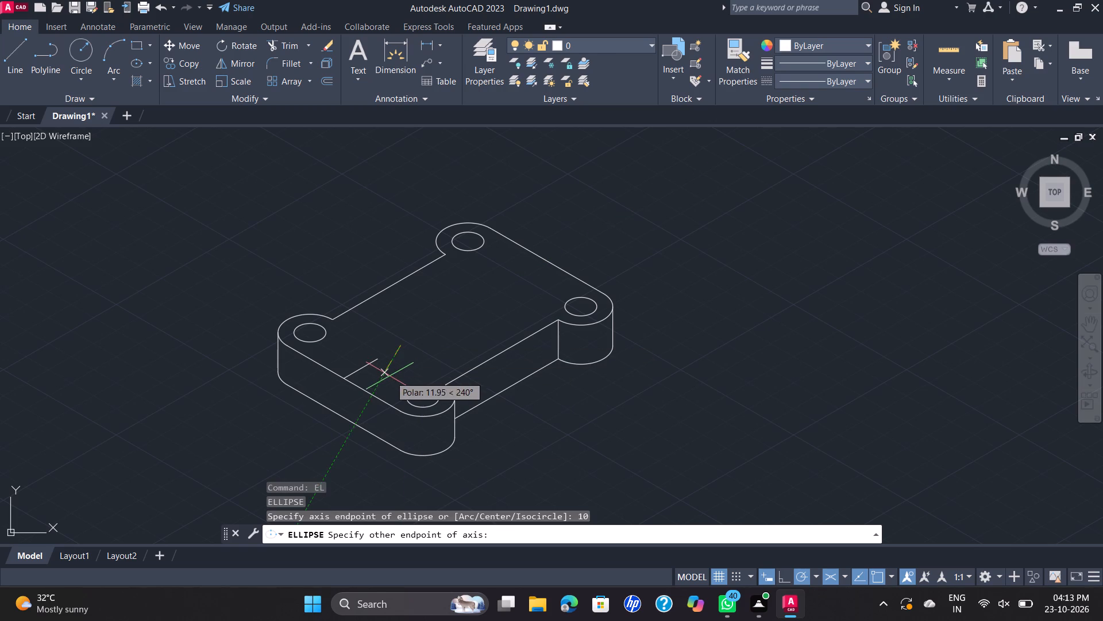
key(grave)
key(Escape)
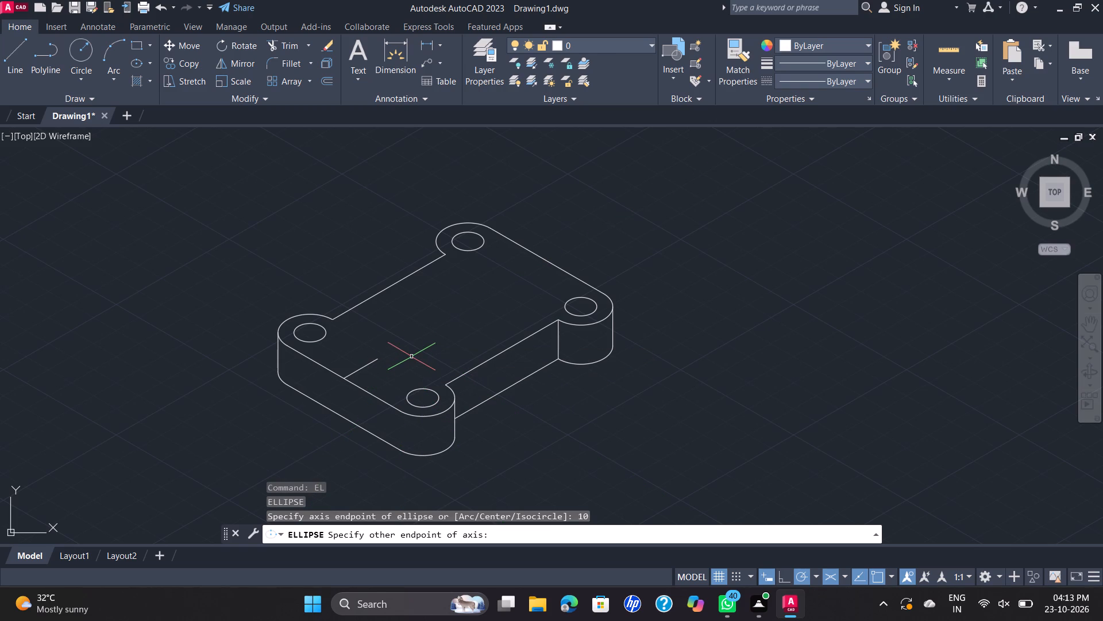
Draw an isocircle of diameter 10 centred on the inner end of the 15-long line.
key(space)
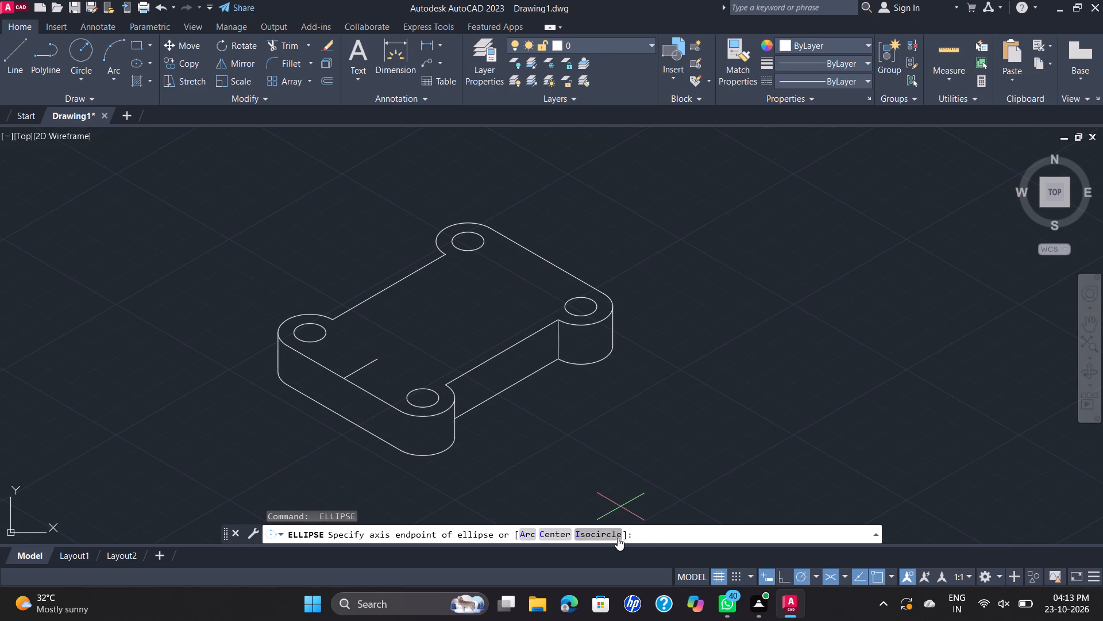
click(619, 537)
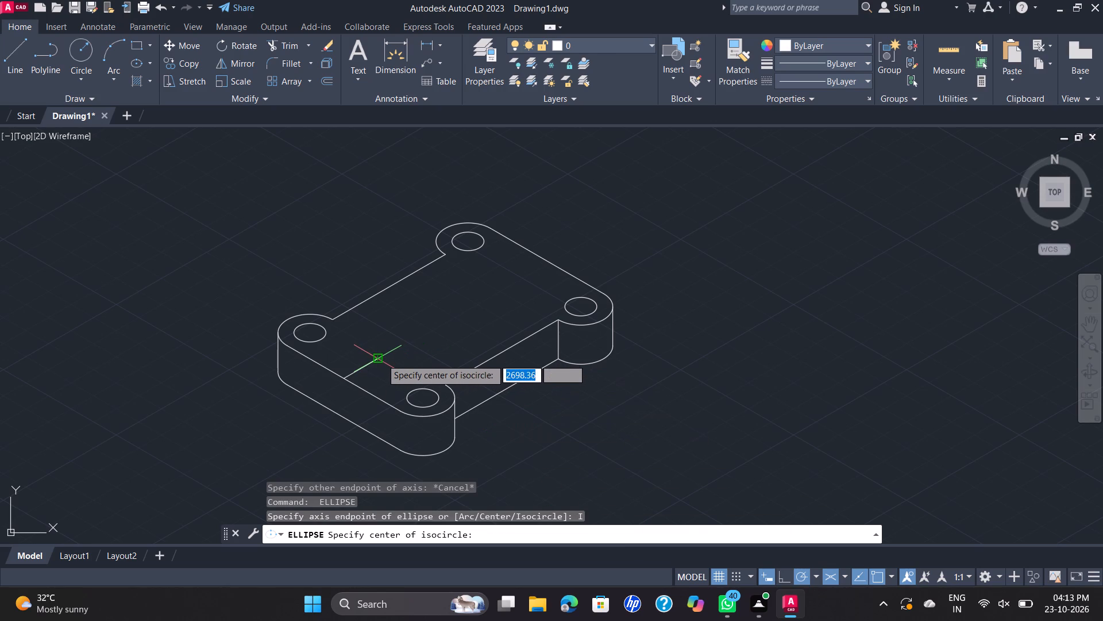
click(380, 361)
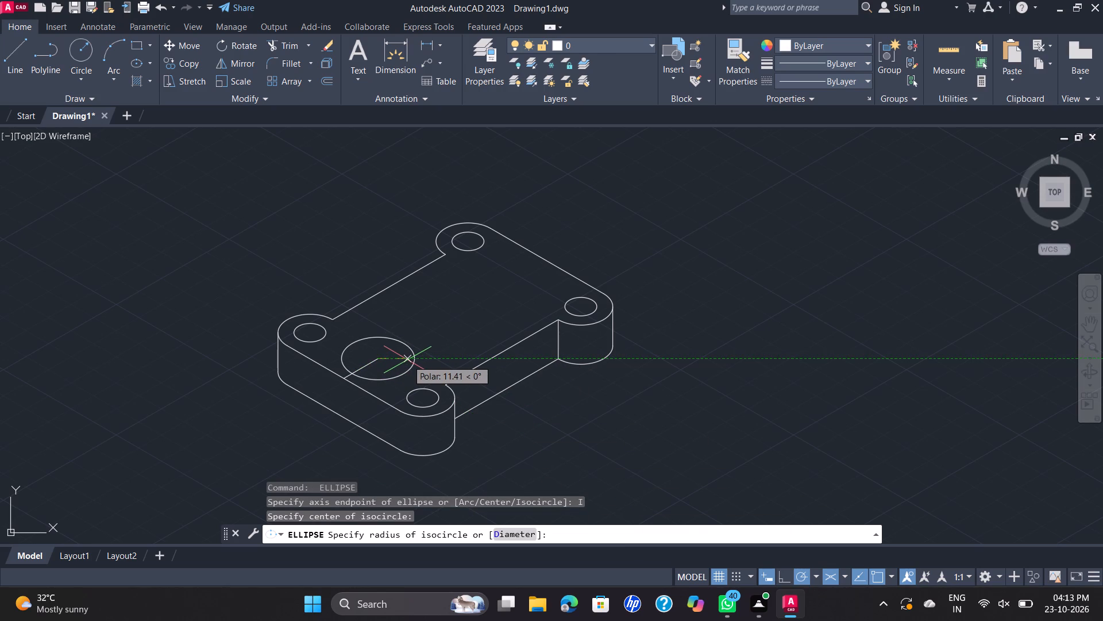
key(d)
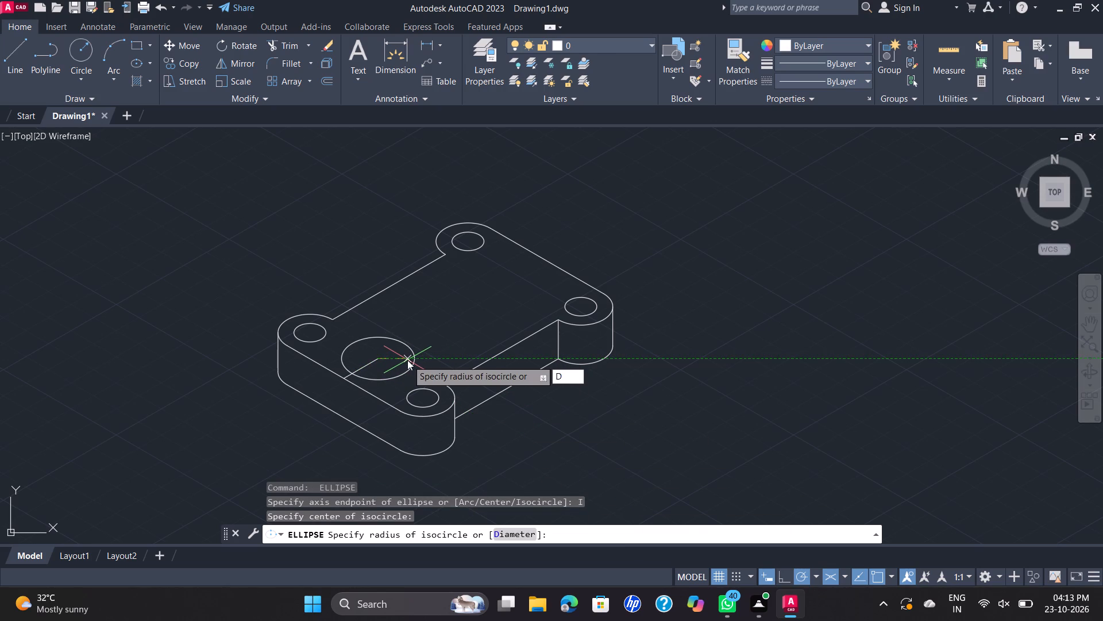
key(Return)
text(10)
key(Return)
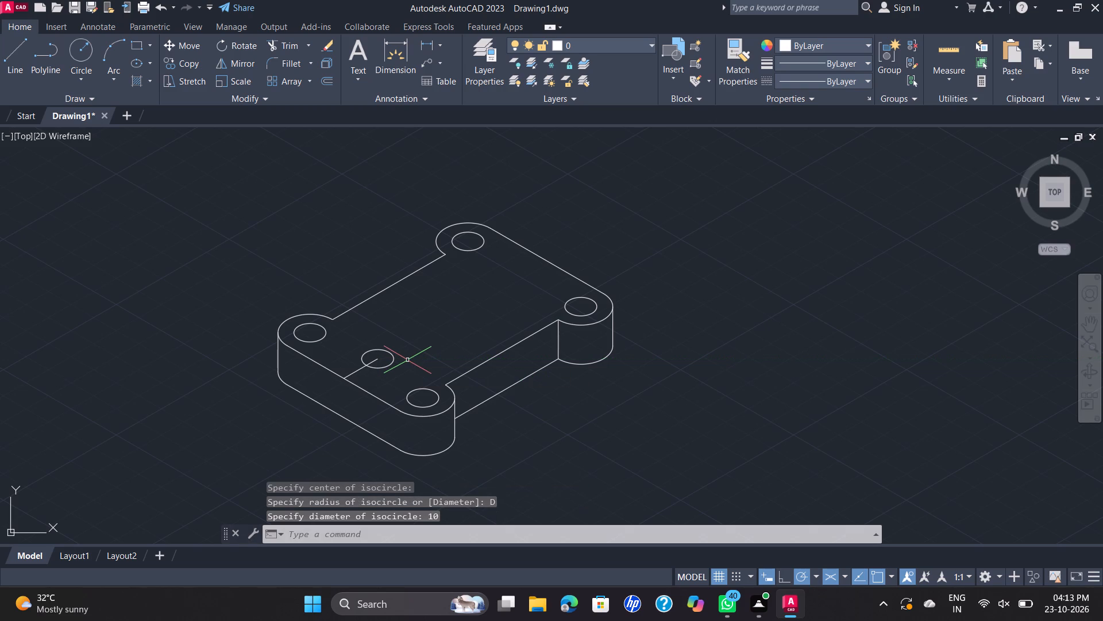
Draw a construction line about 7.5 long at 150° from the new isocircle's centre past its outline.
scroll(407, 362, up, 1)
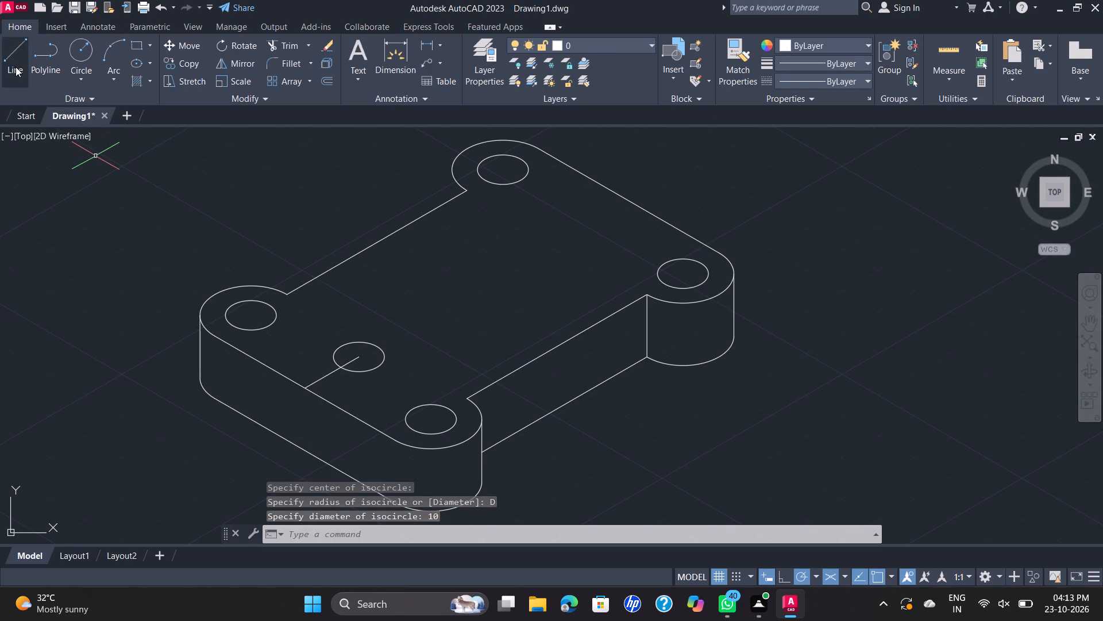
click(8, 52)
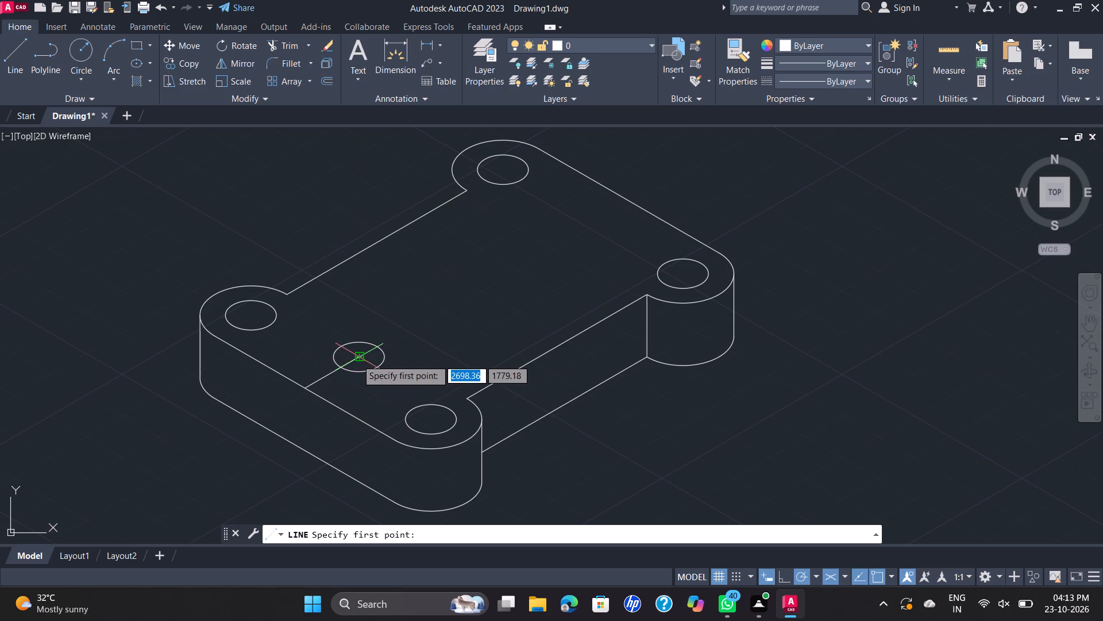
scroll(325, 352, up, 2)
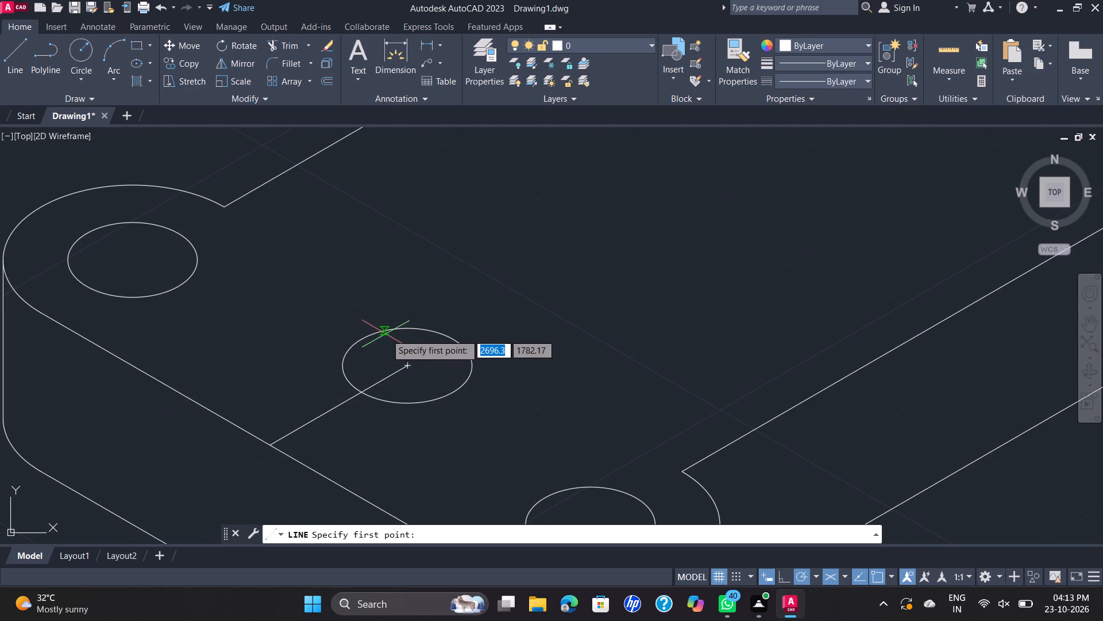
click(404, 367)
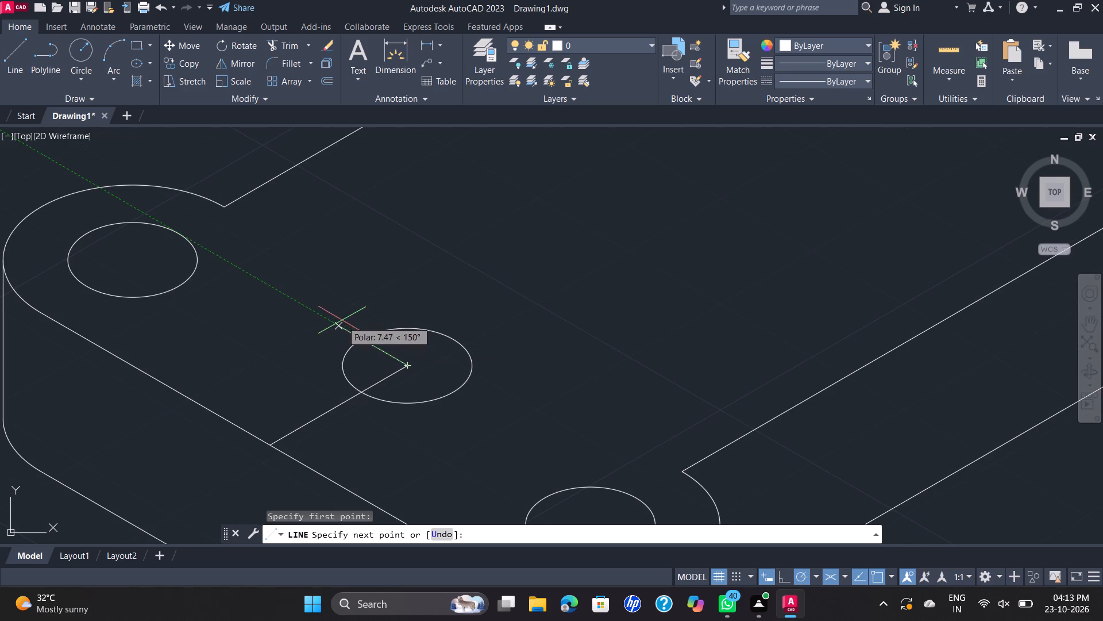
click(341, 319)
key(Escape)
Draw the slot outline from the construction line's crossing with the isocircle: 15 at 210°, 10 along the front-left edge, and back to the isocircle's opposite side.
key(space)
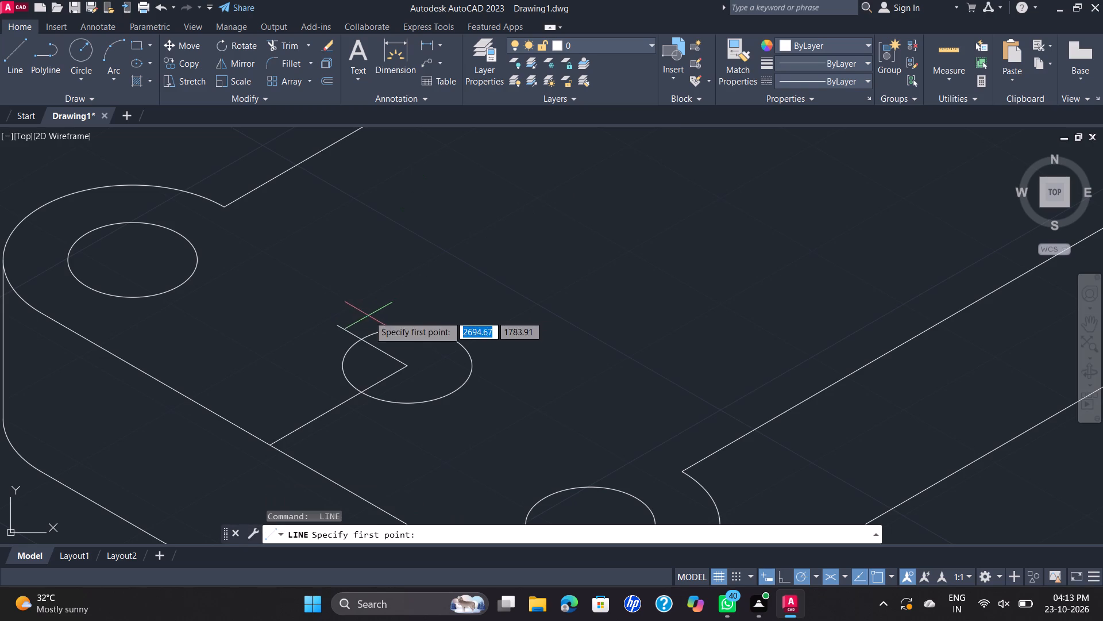
click(358, 338)
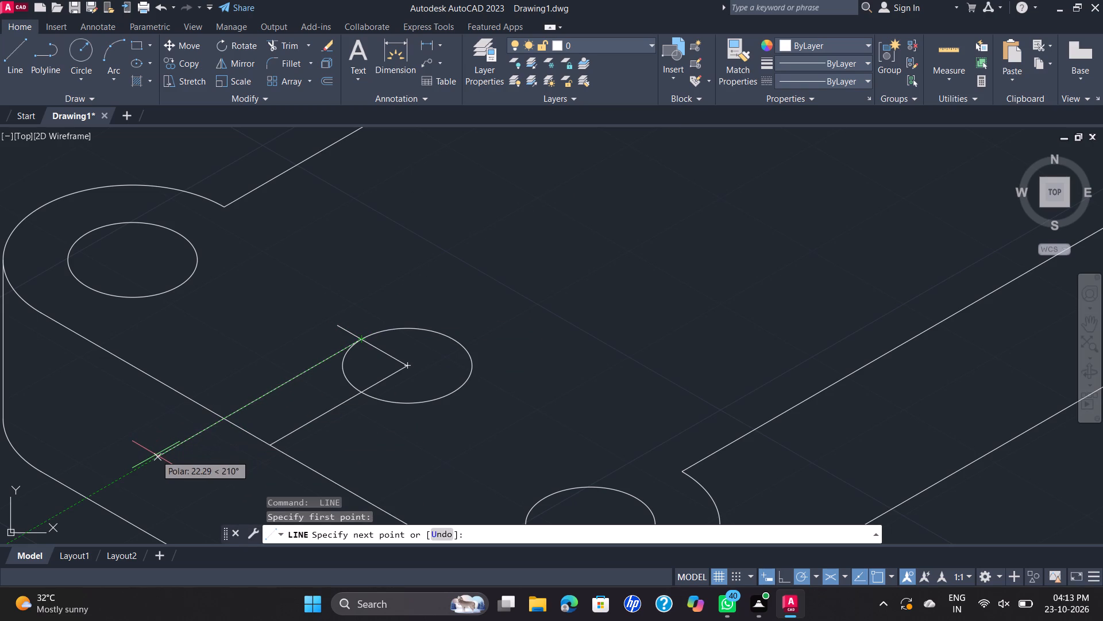
scroll(156, 455, down, 1)
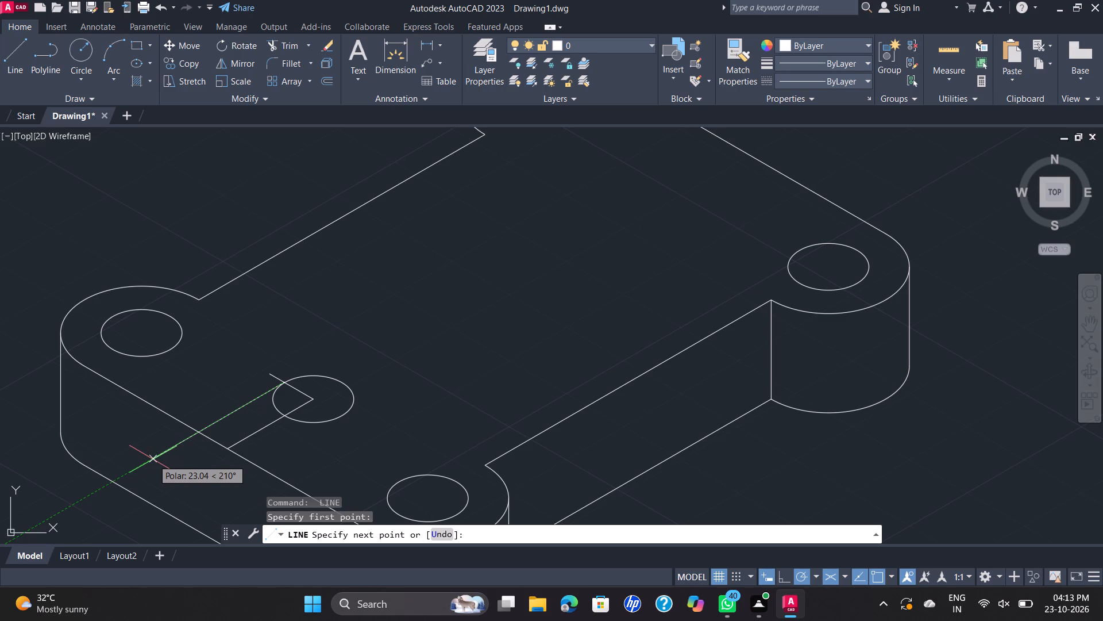
text(15)
key(Return)
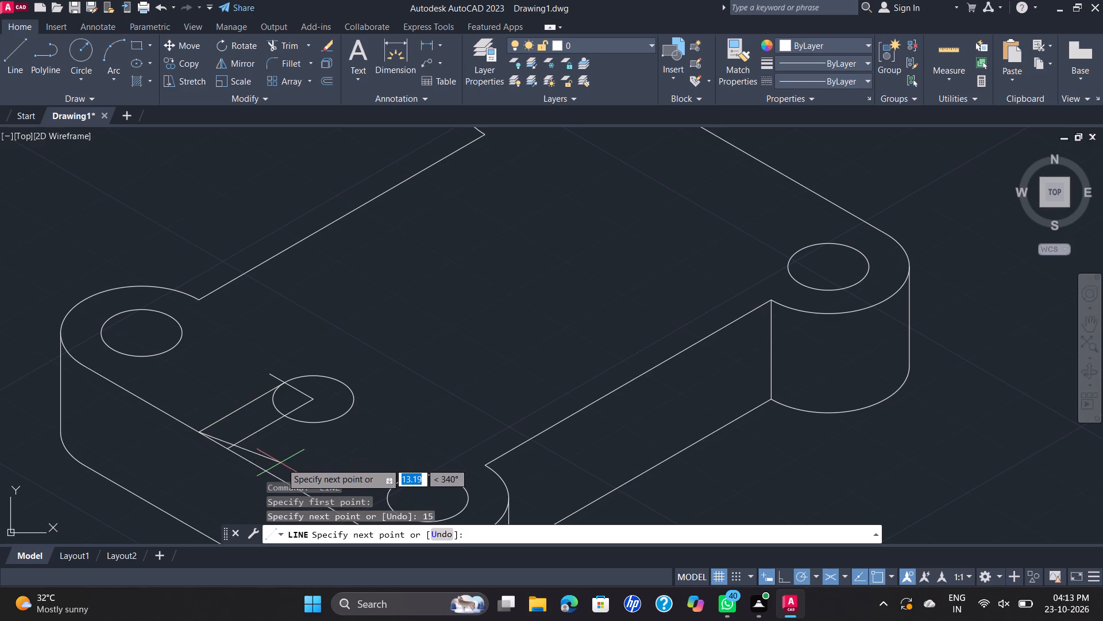
scroll(281, 463, down, 1)
middle_drag(281, 463, 288, 358)
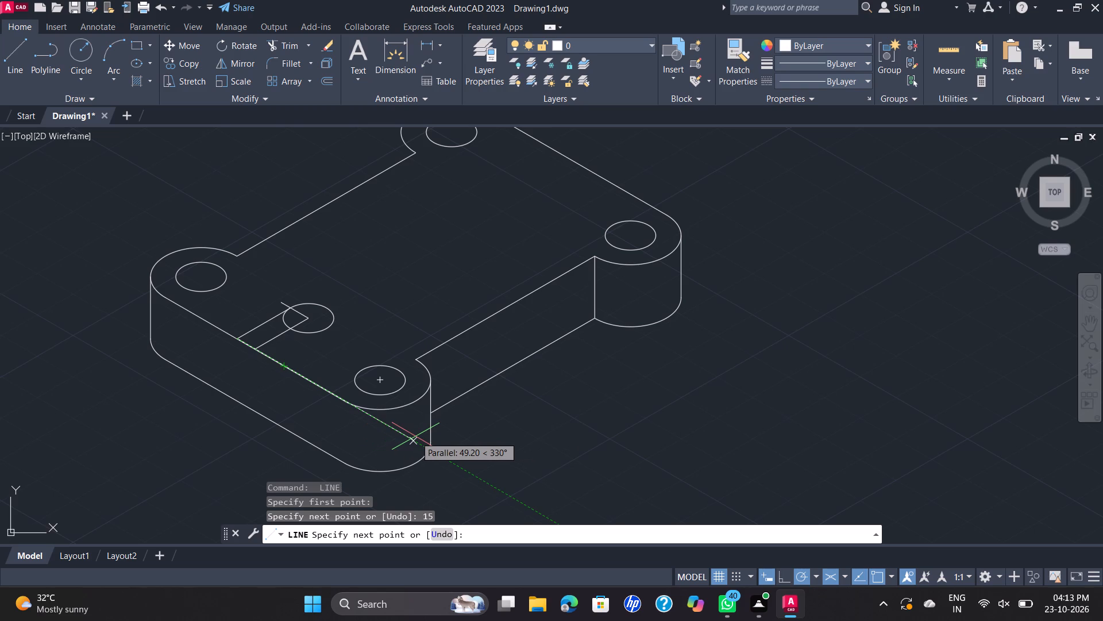
text(15)
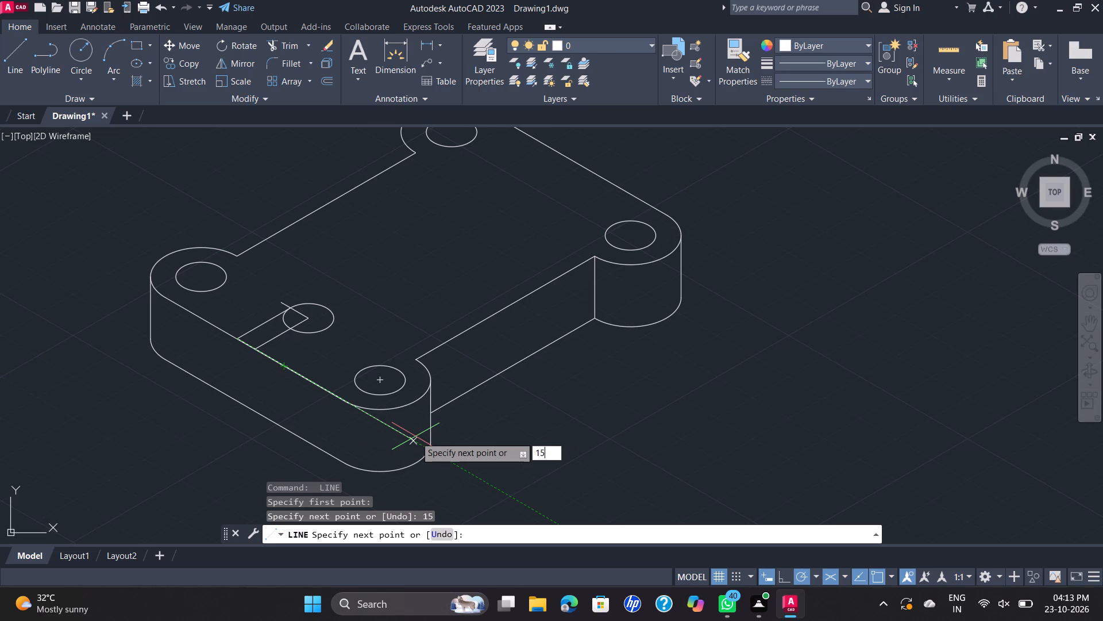
key(BackSpace)
key(0)
key(Return)
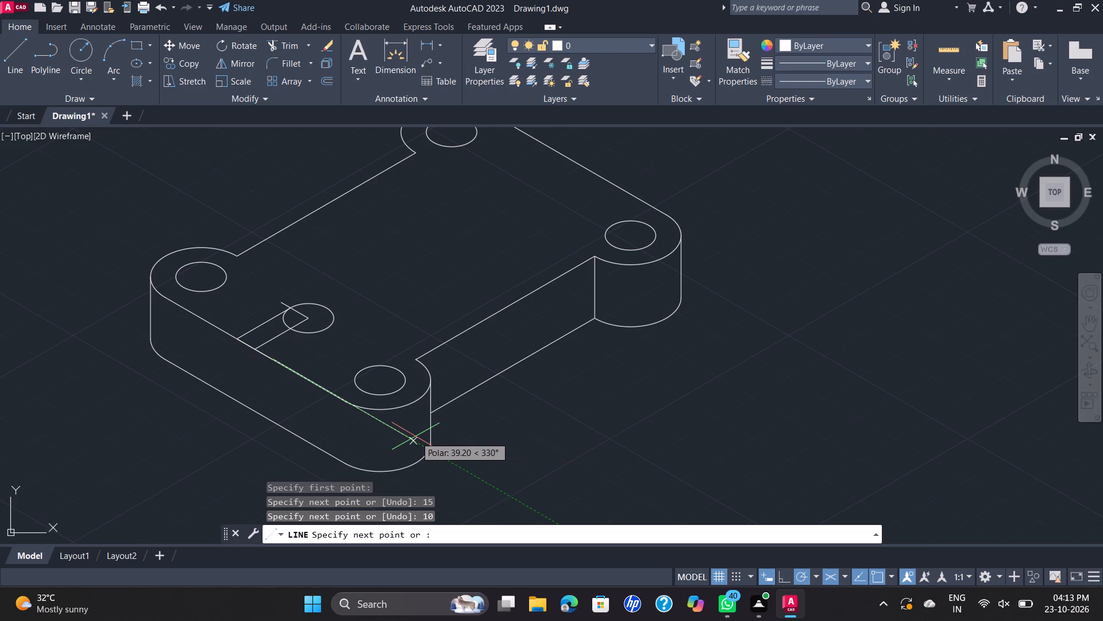
scroll(325, 333, up, 2)
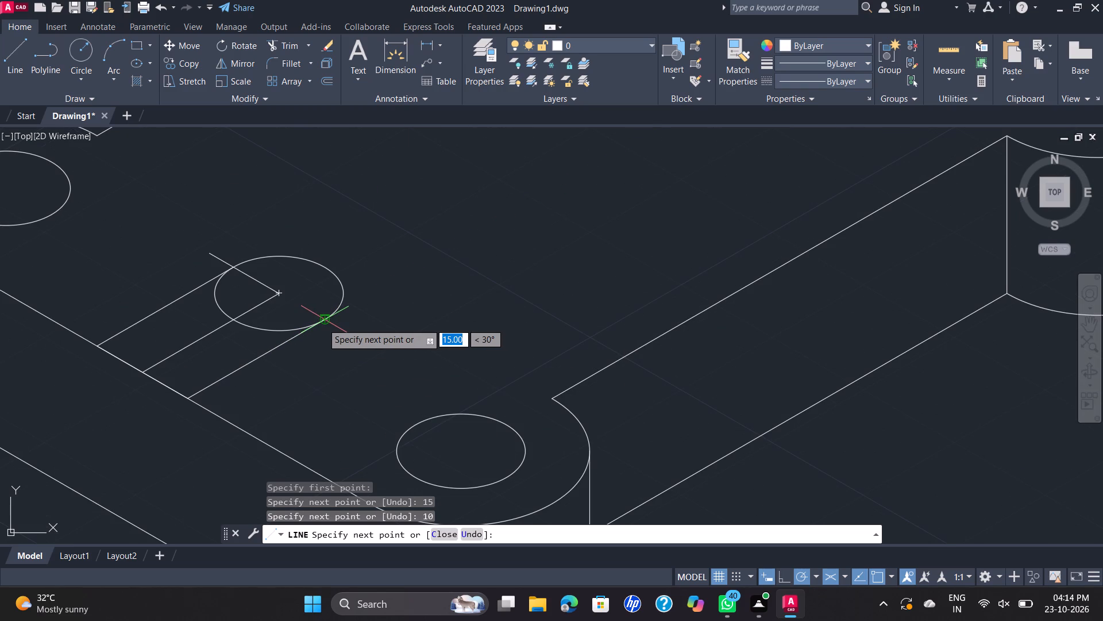
click(322, 323)
key(Escape)
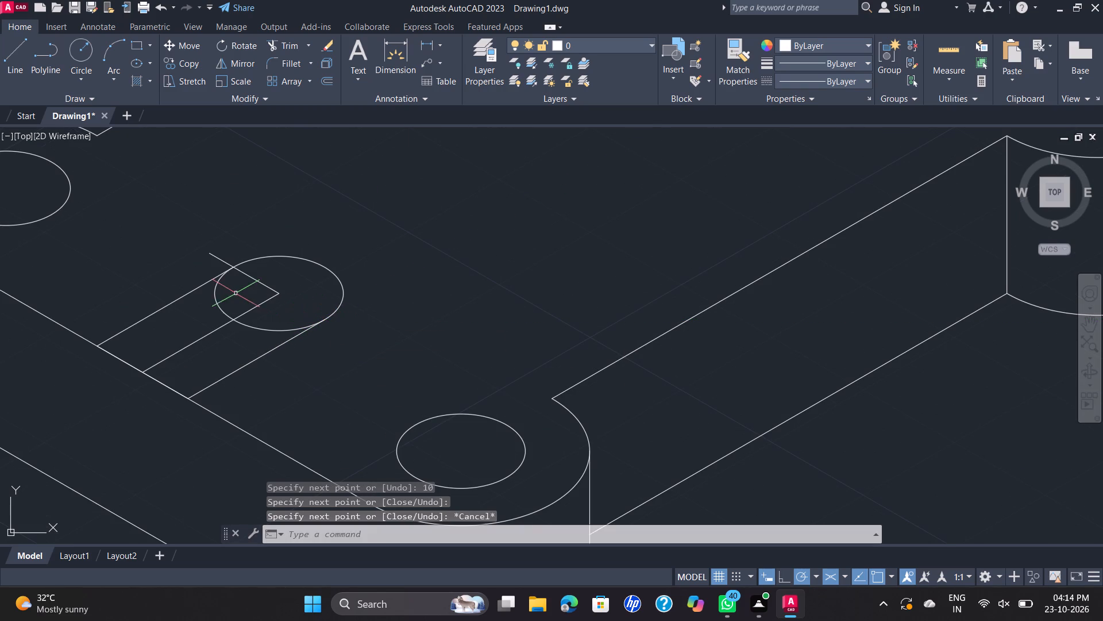
Delete the slot's centre line, the short construction line through the isocircle and the 10-long segment along the plate's front-left edge.
click(268, 289)
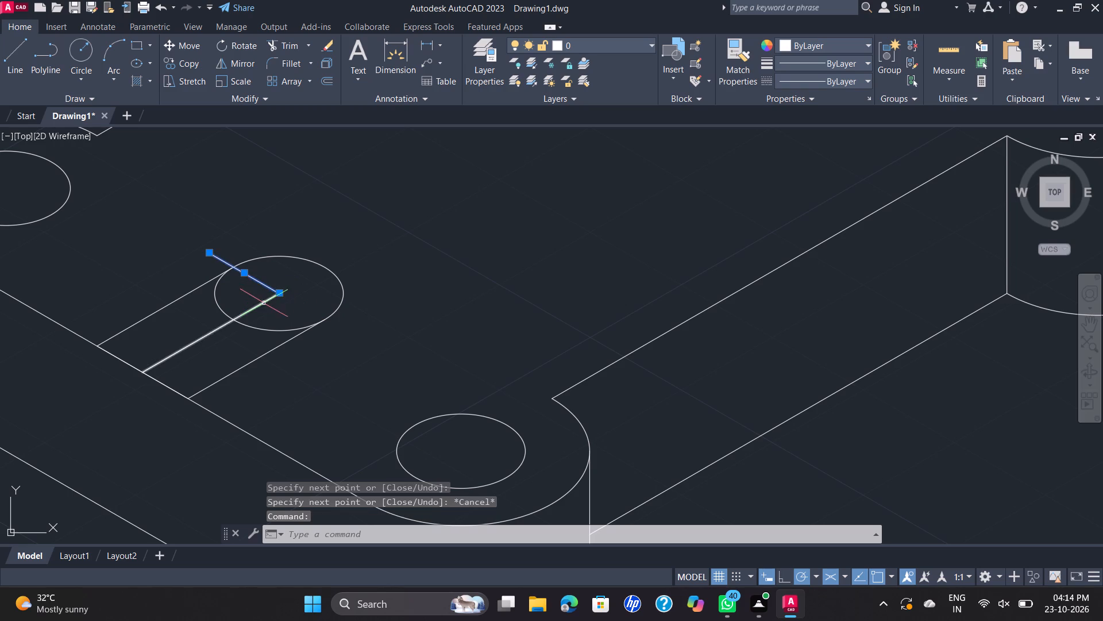
click(263, 304)
key(Delete)
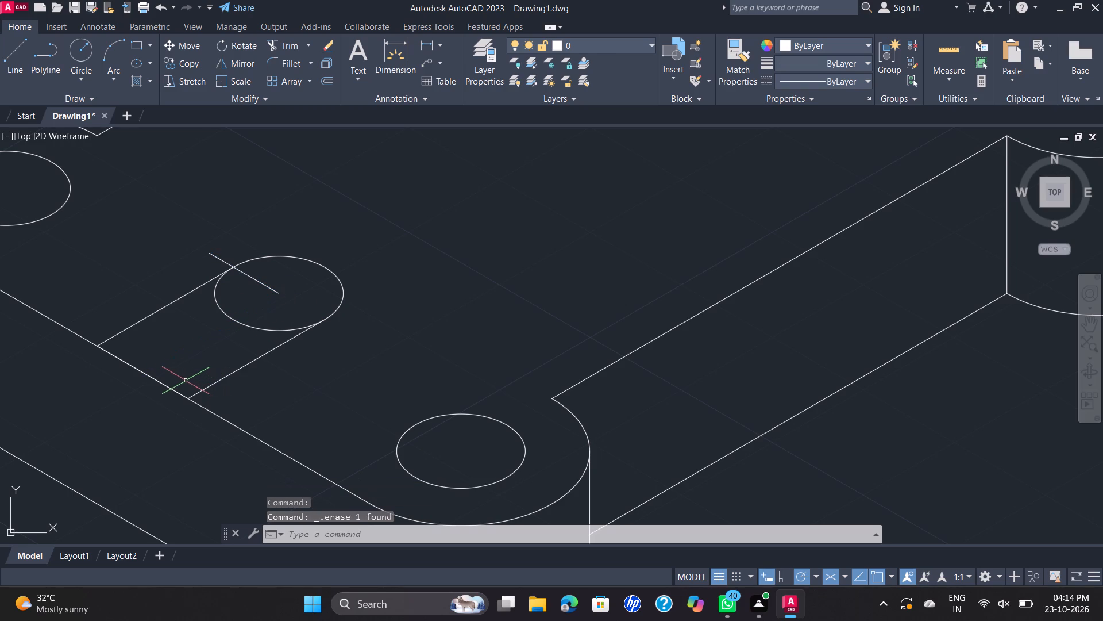
click(268, 285)
key(Delete)
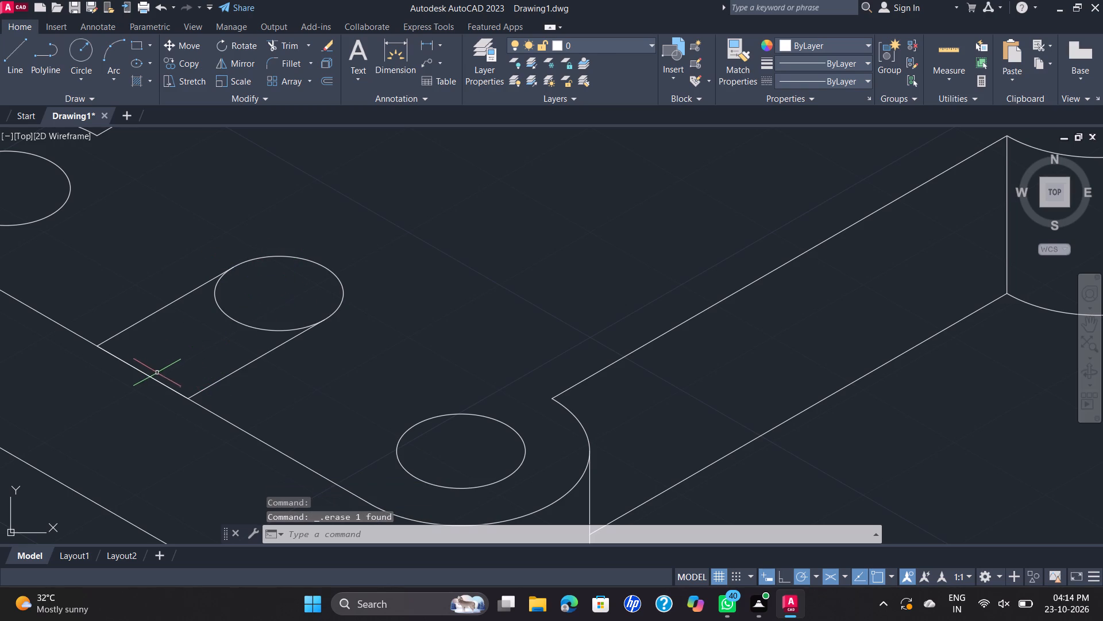
click(157, 382)
key(Delete)
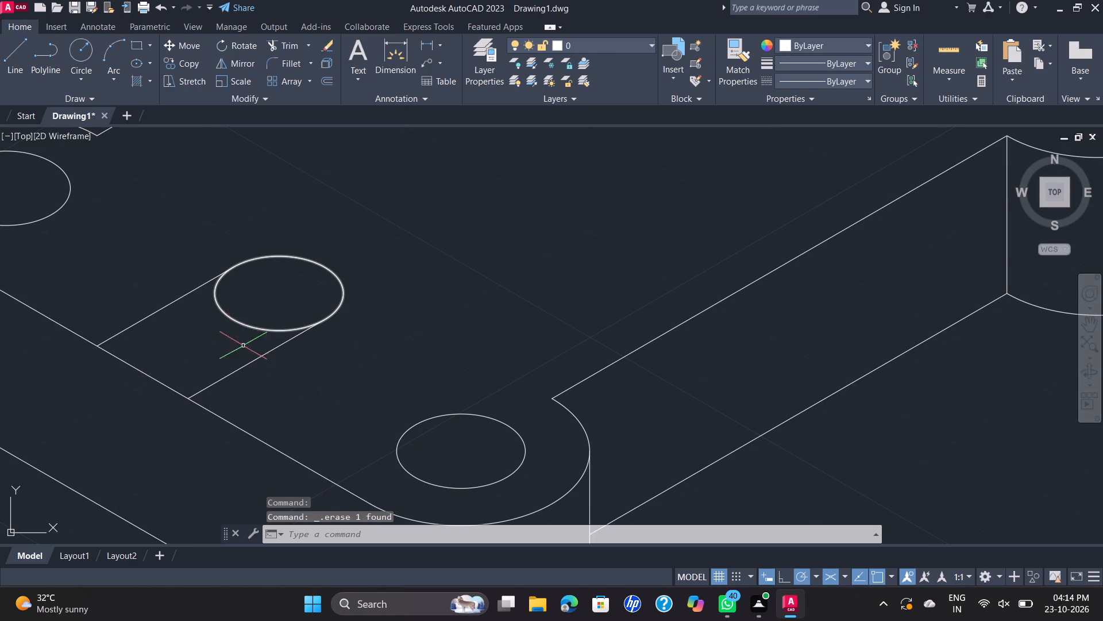
Trim the isocircle's arc inside the slot and the plate's top front-left edge across the slot opening.
scroll(270, 377, down, 1)
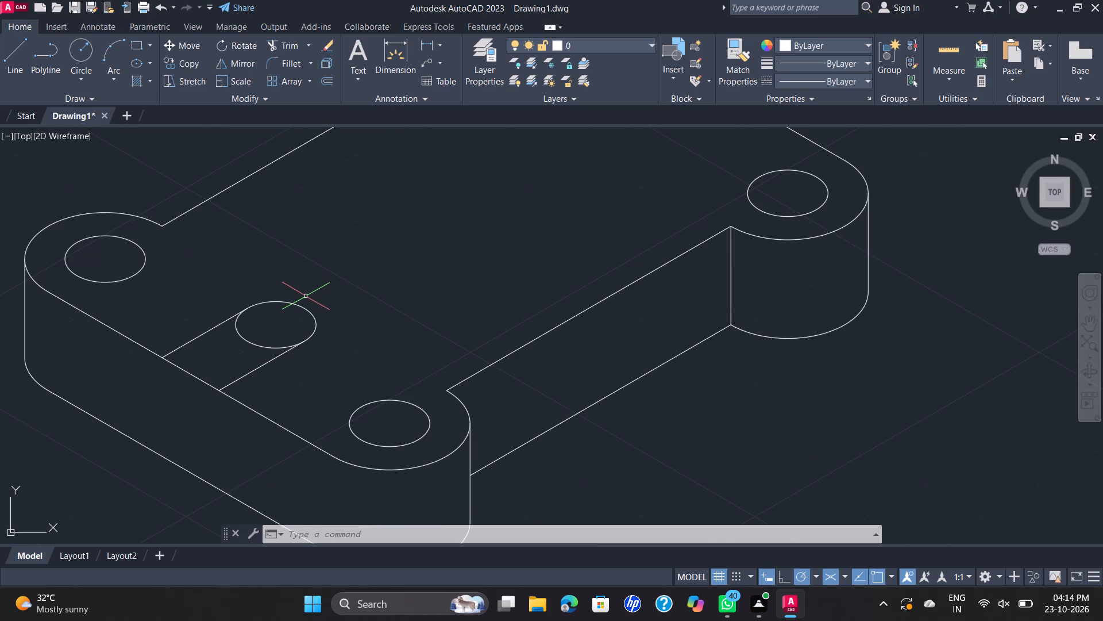
text(TR)
key(Return)
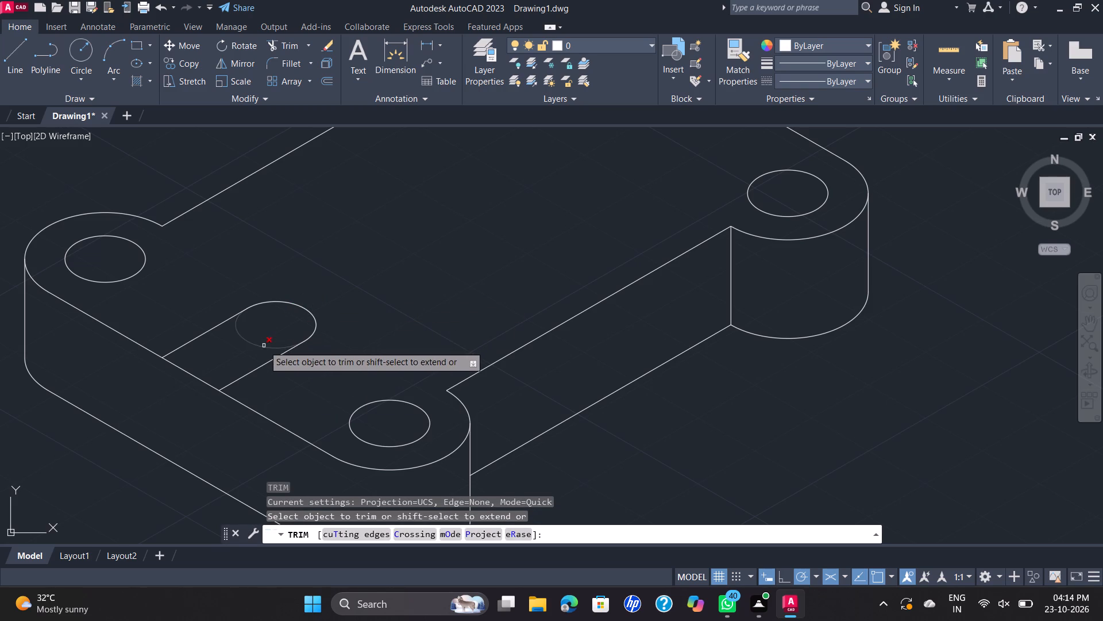
click(264, 346)
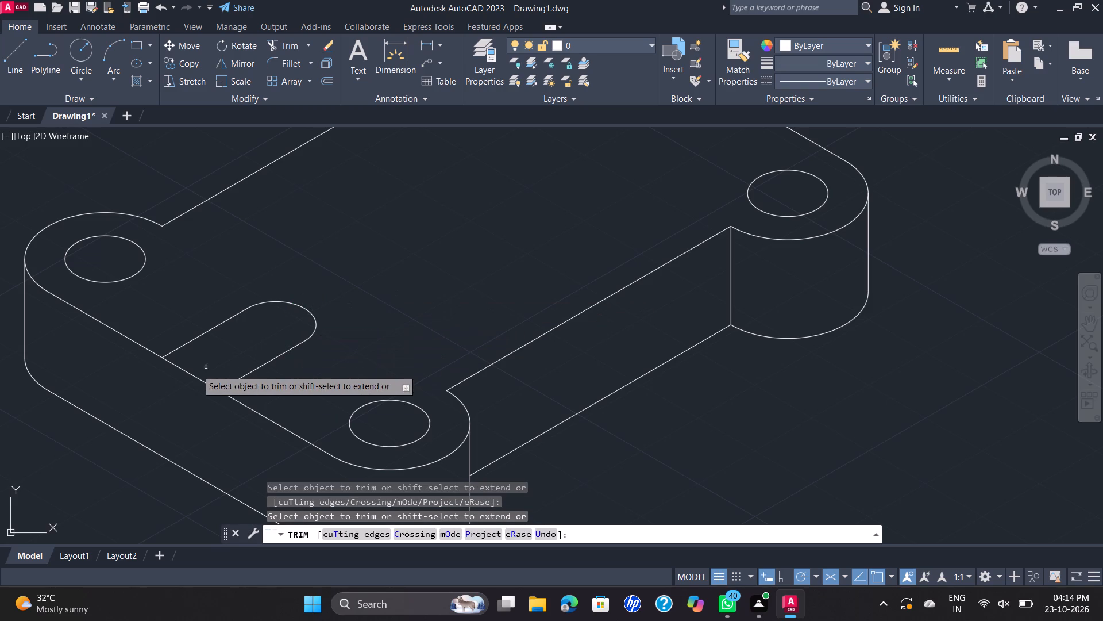
click(193, 379)
scroll(467, 292, down, 1)
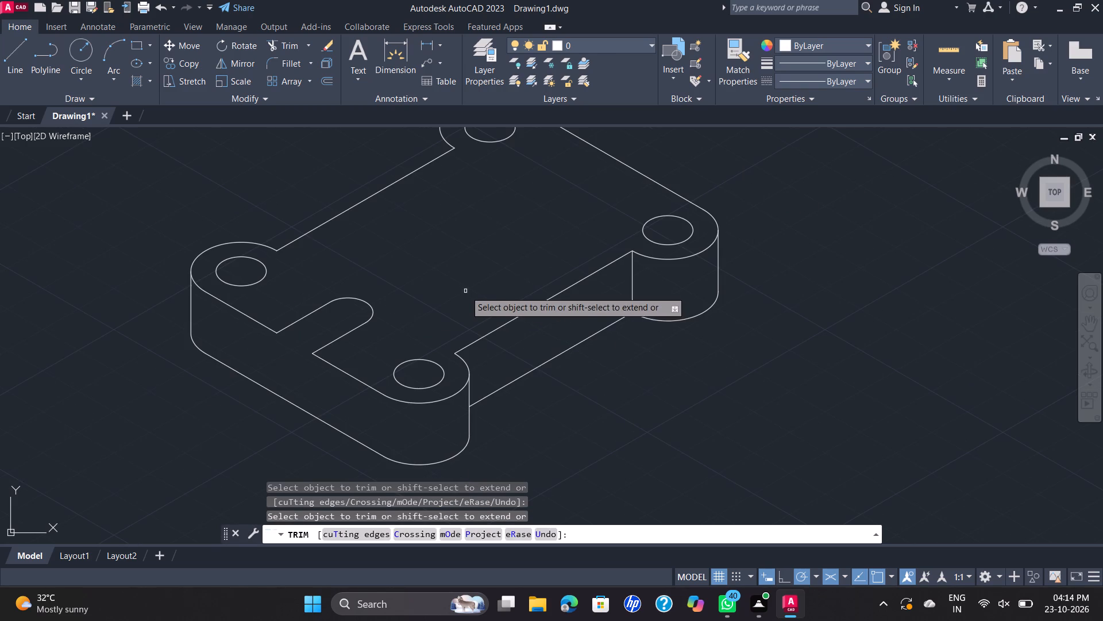
key(Escape)
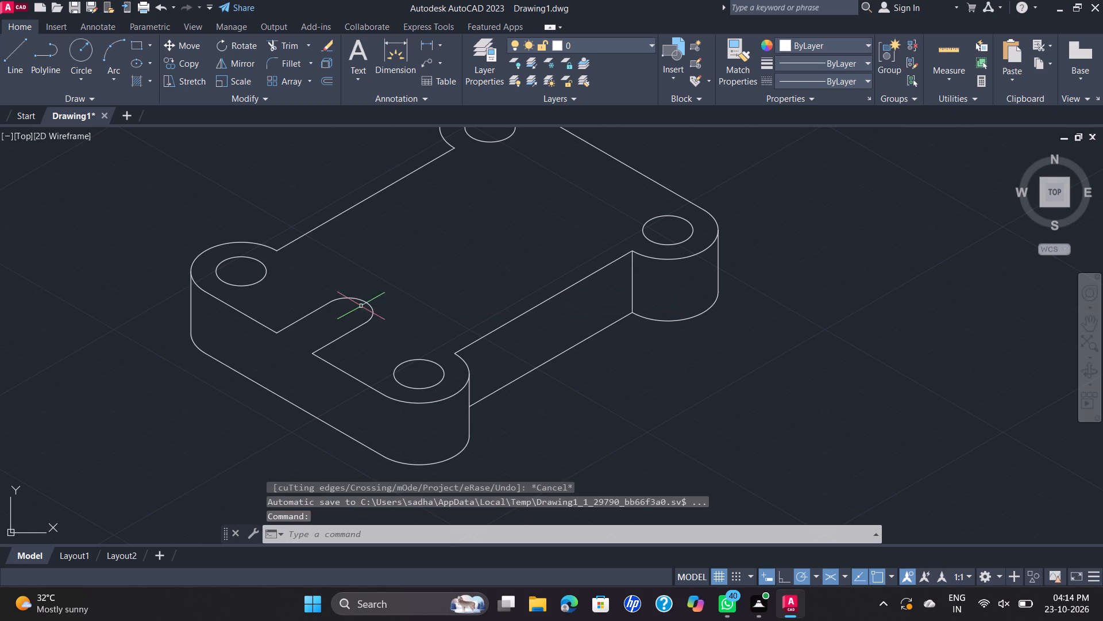
Copy the slot outline, its two sides and rounded end, 15 straight down from the arc's centre.
click(403, 275)
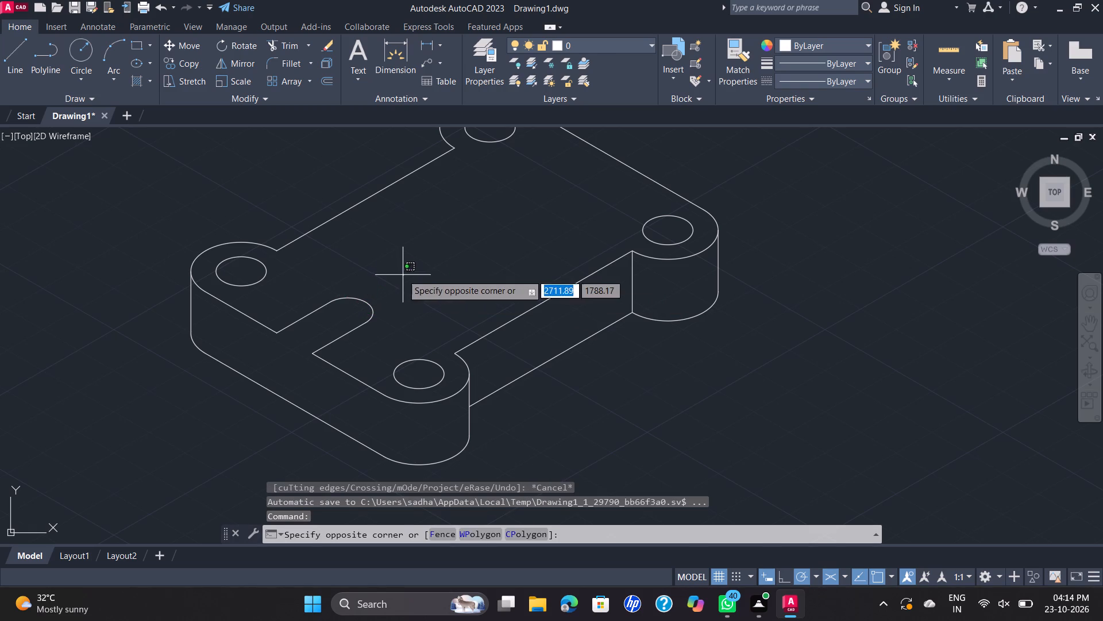
click(324, 332)
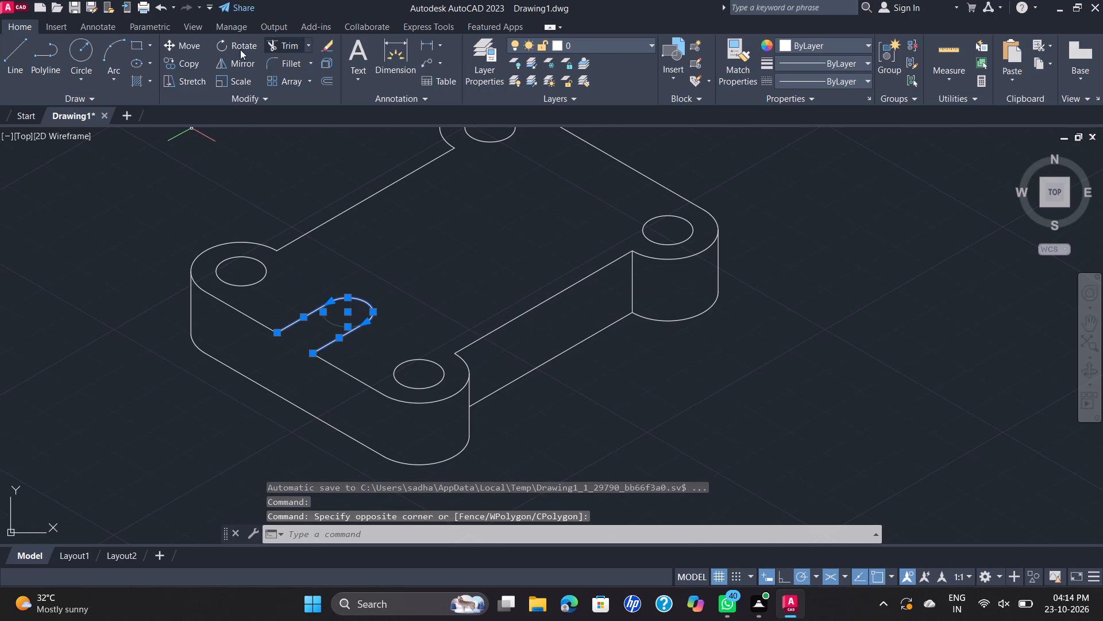
click(173, 69)
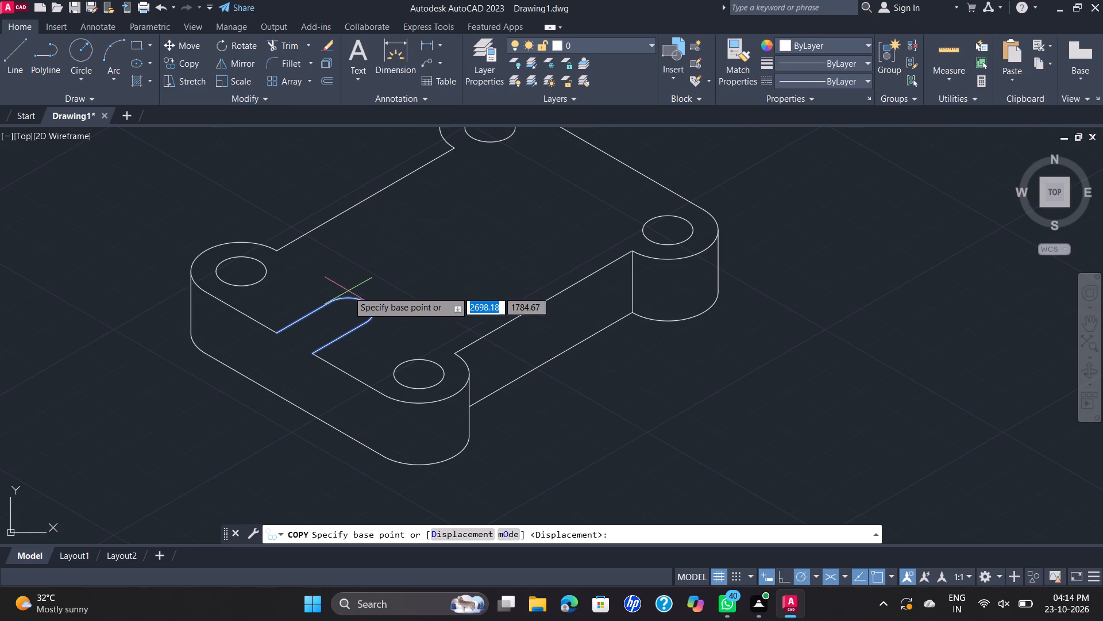
click(349, 311)
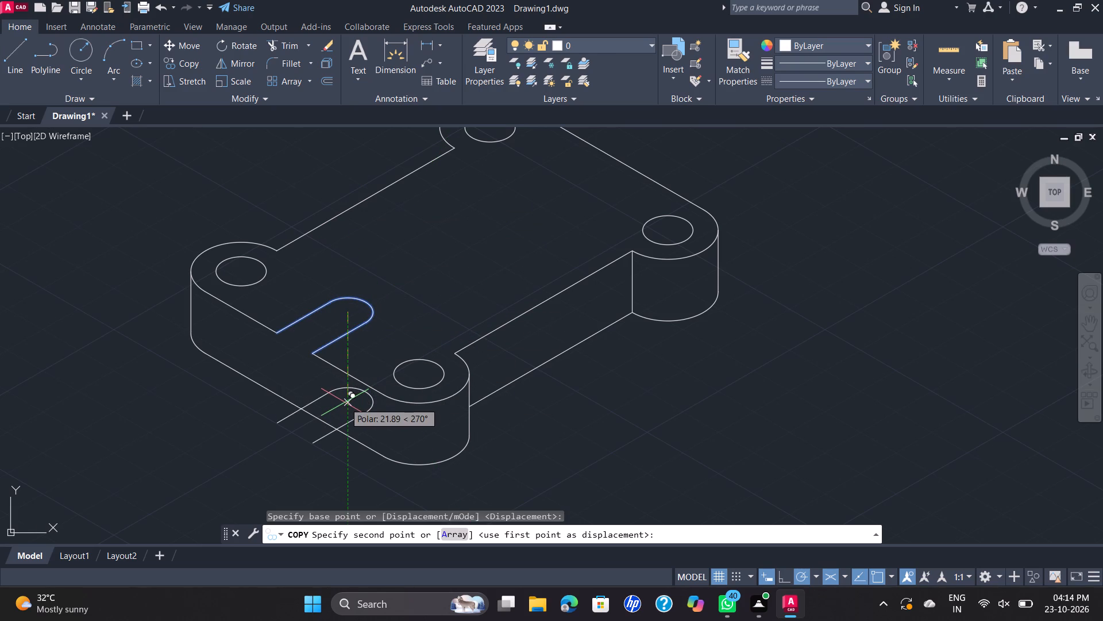
text(15)
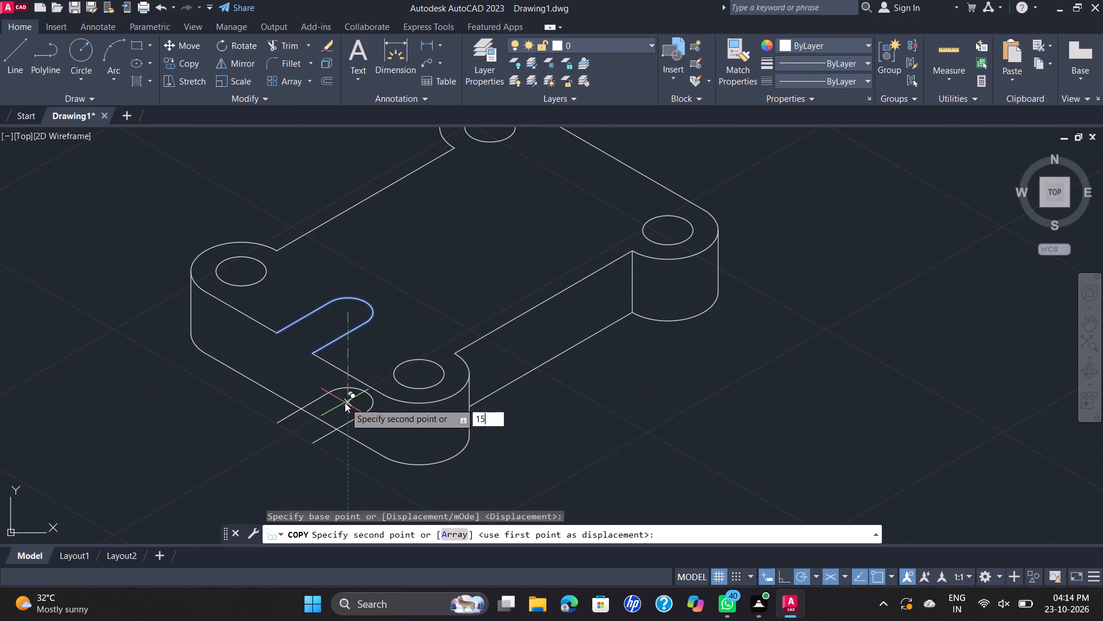
key(Return)
key(Escape)
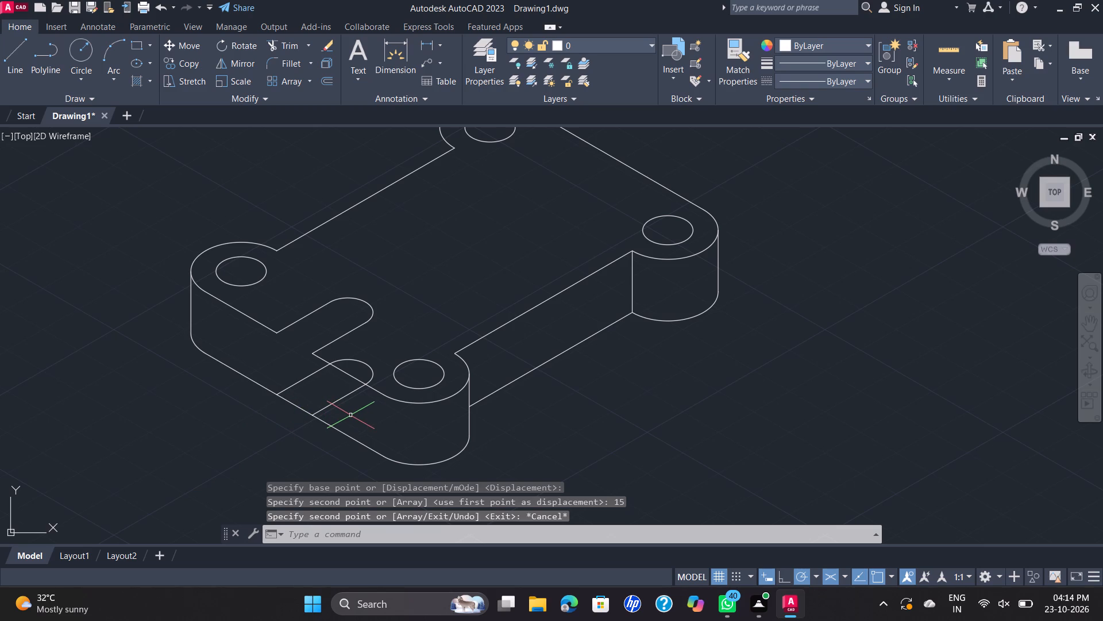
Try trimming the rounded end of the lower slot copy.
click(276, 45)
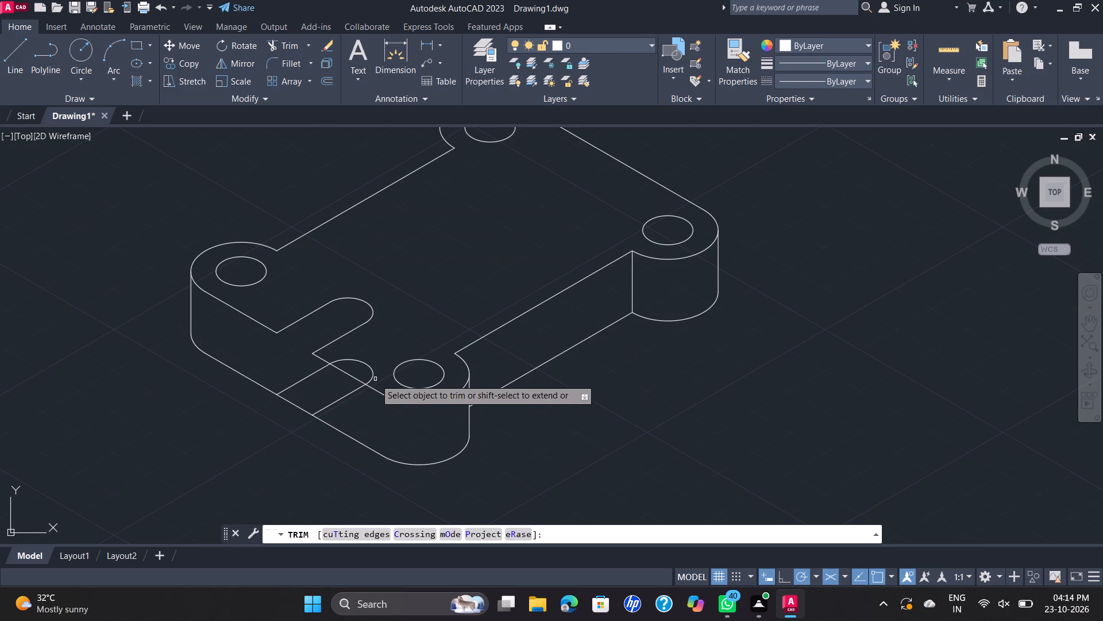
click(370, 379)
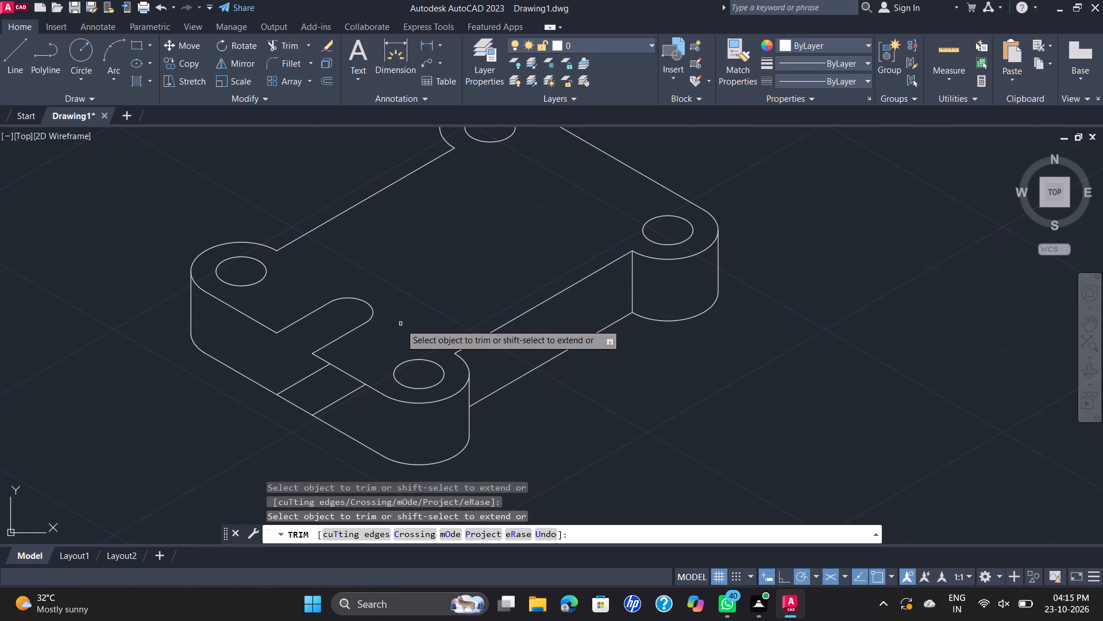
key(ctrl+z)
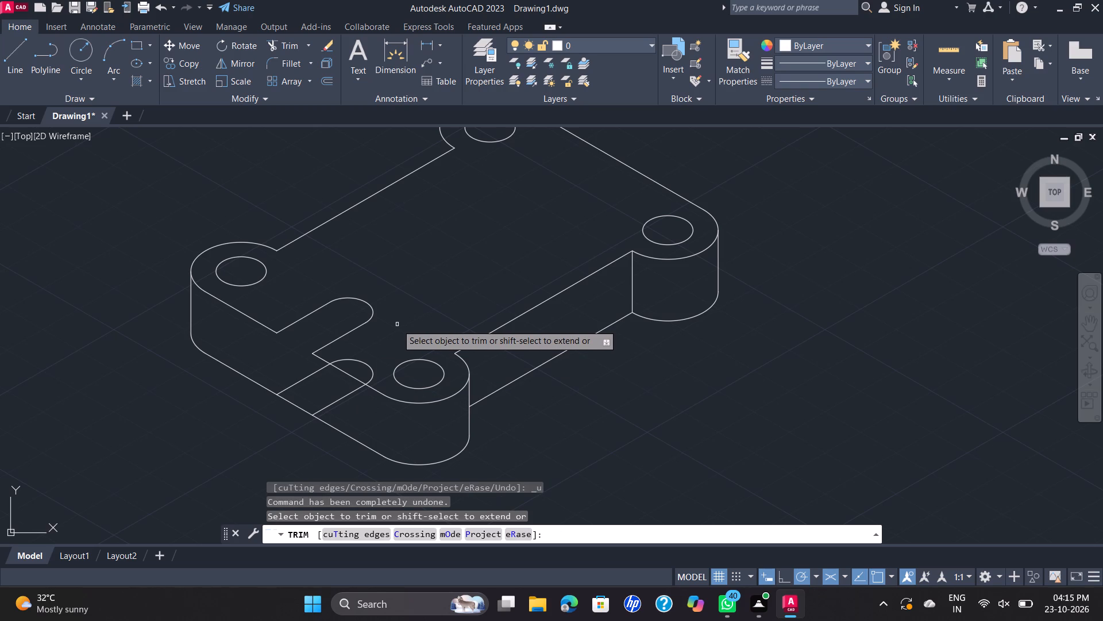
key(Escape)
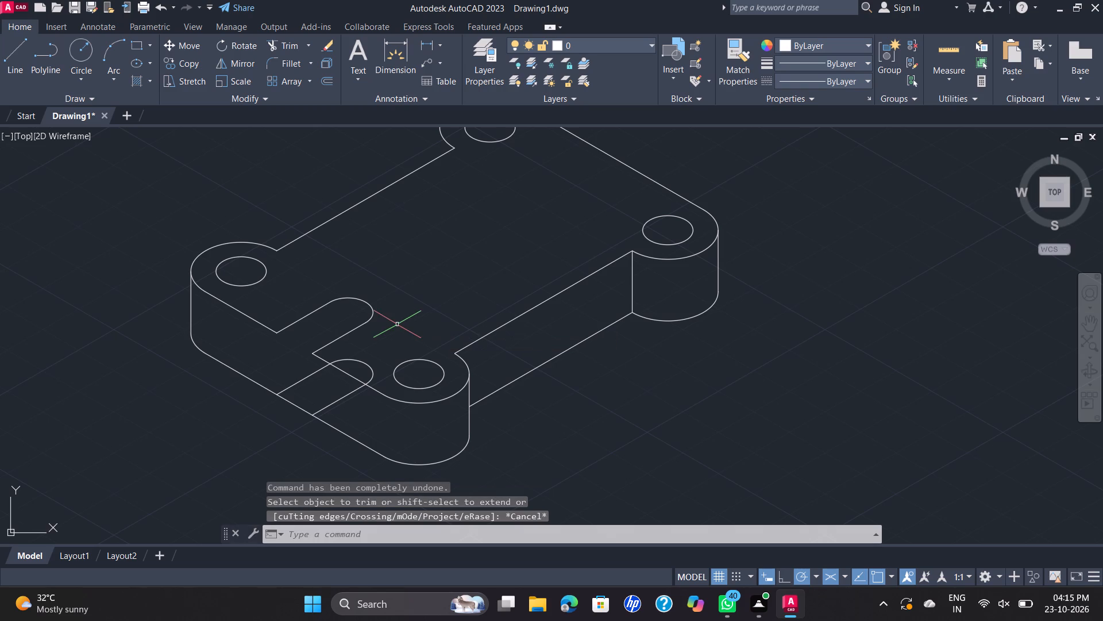
Draw two 15-long vertical lines from the slot's open corners down to the plate's bottom front-left edge.
click(17, 60)
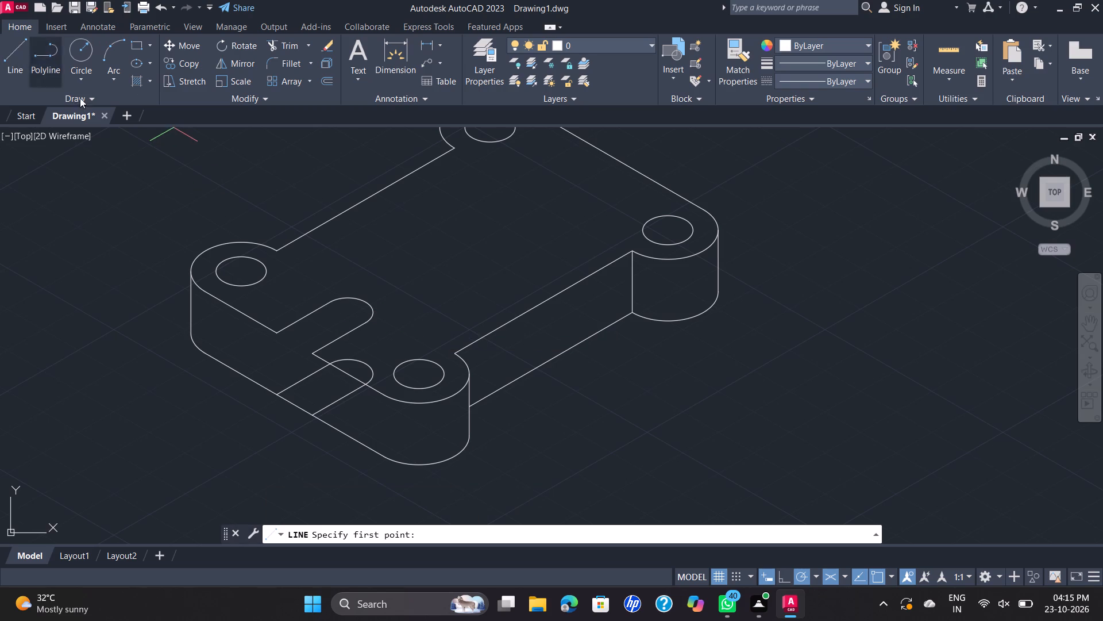
click(277, 333)
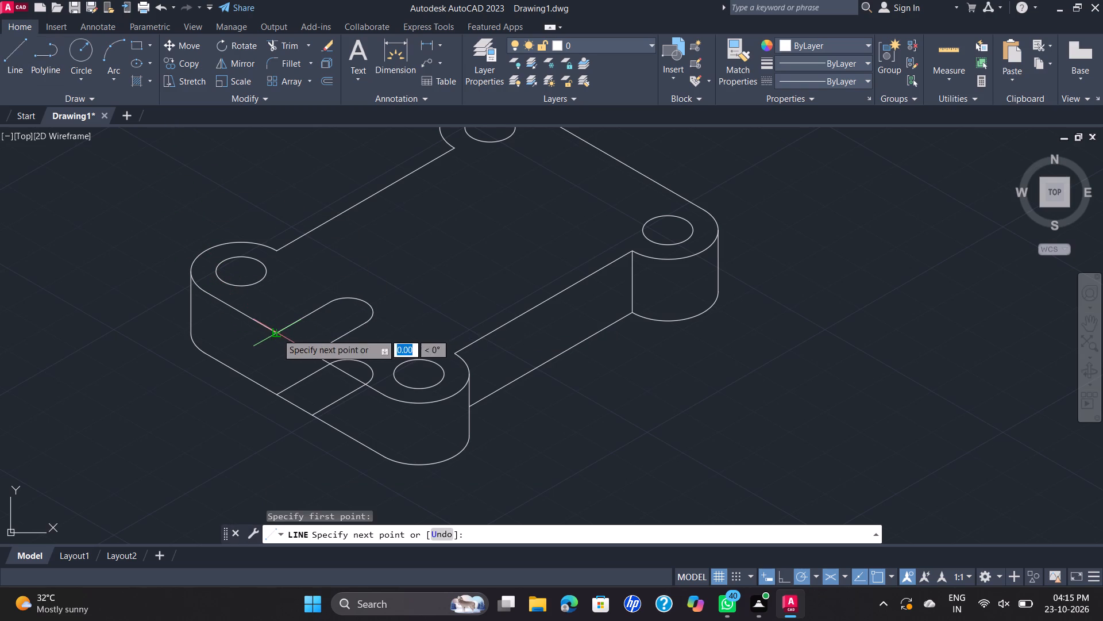
click(280, 394)
key(Escape)
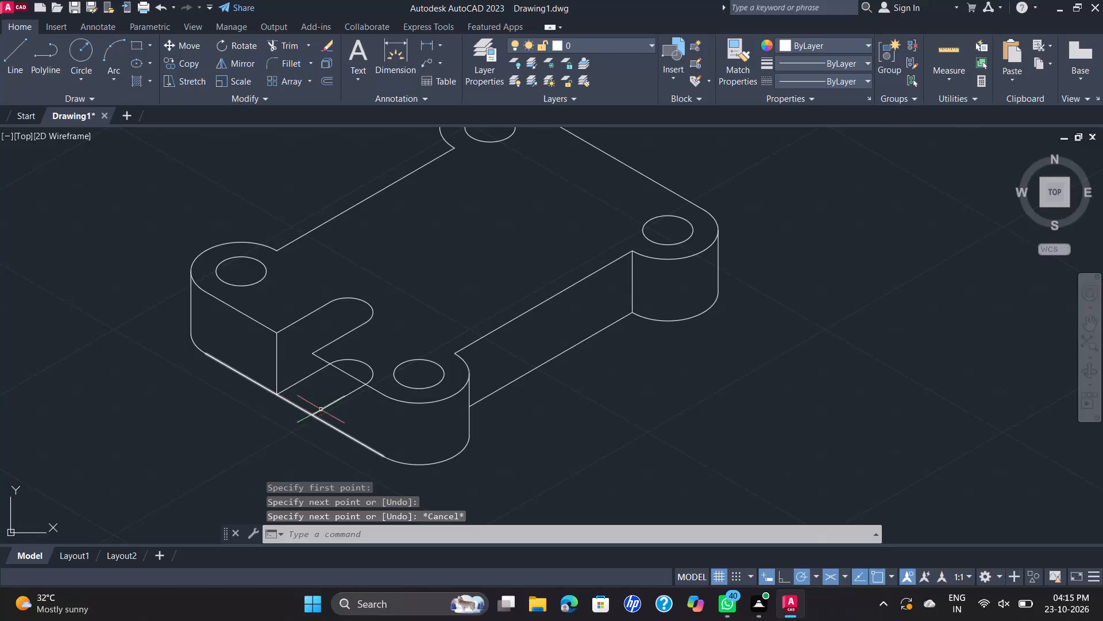
key(space)
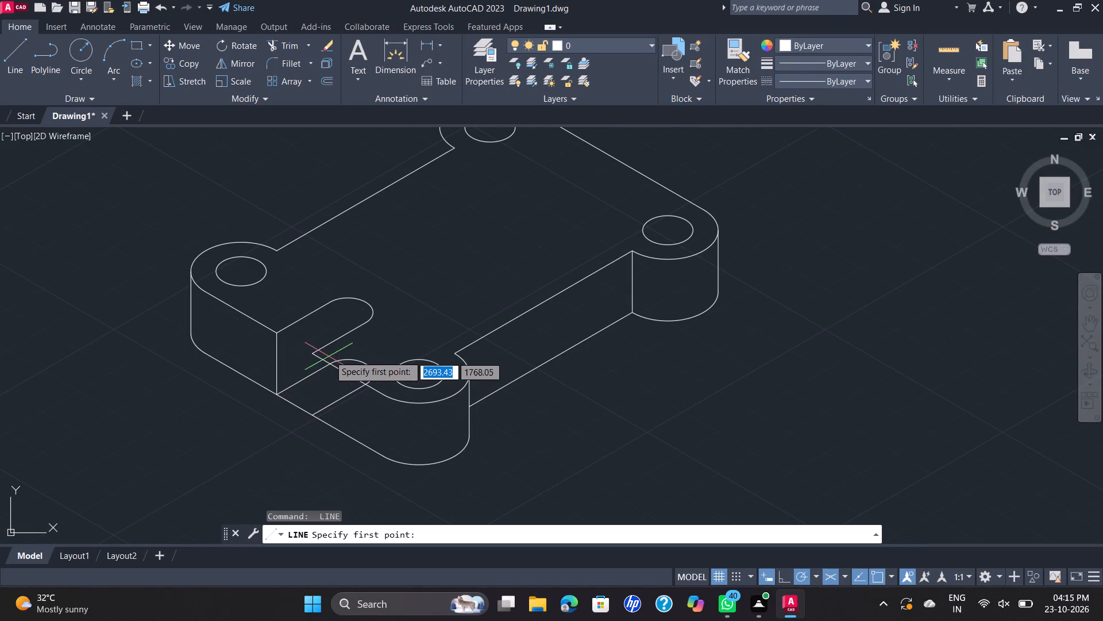
click(314, 351)
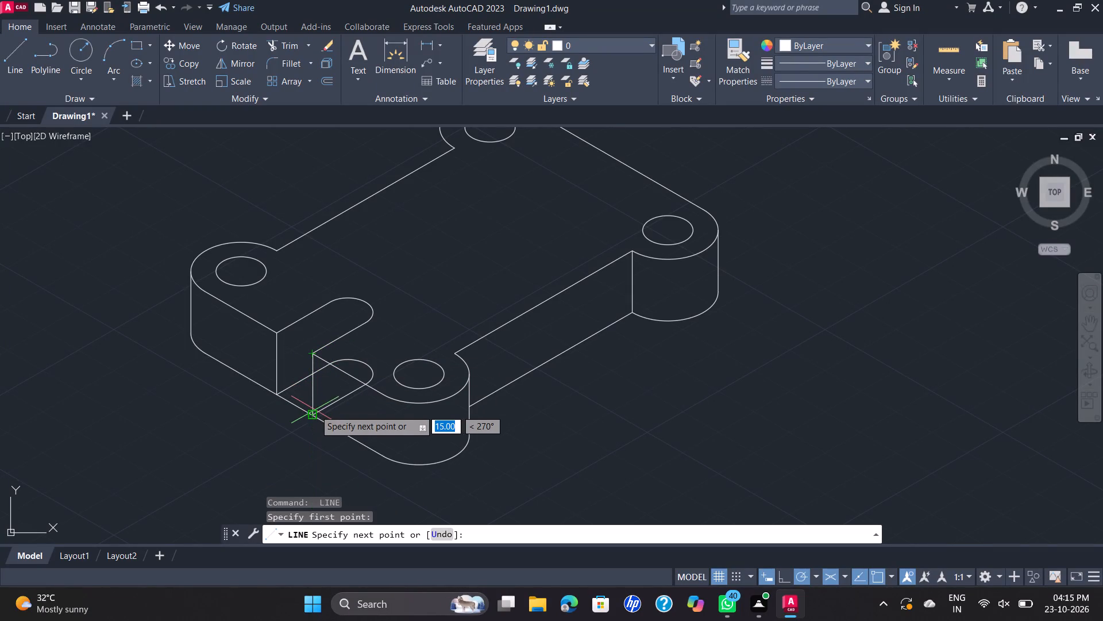
click(314, 413)
key(Escape)
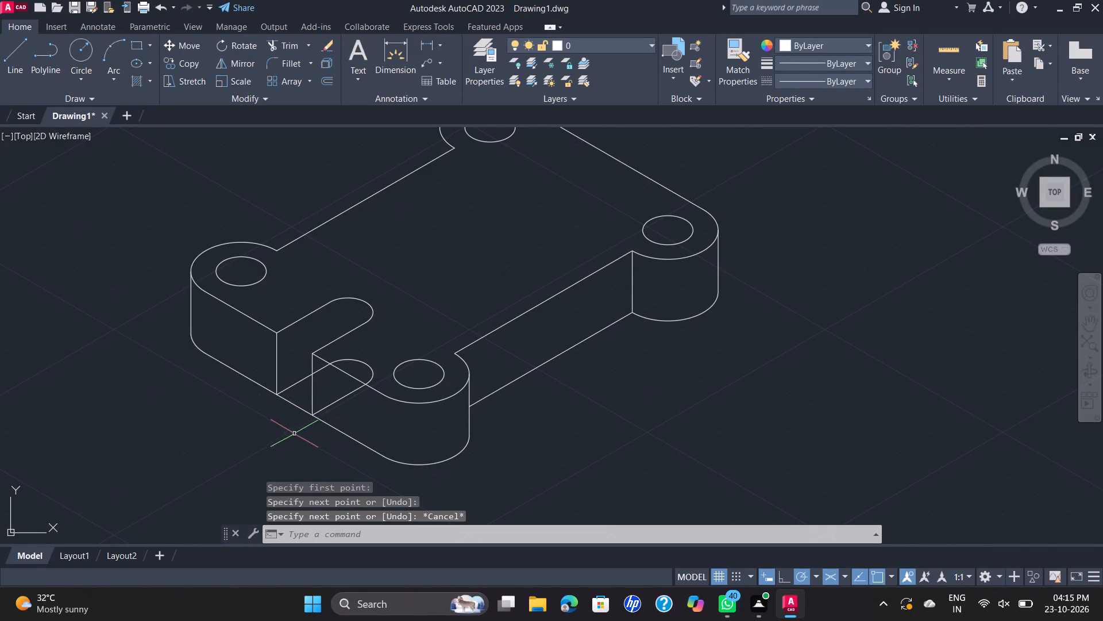
Trim the hidden parts of the lower slot copy, leaving only the short segment seen through the slot opening.
text(TR)
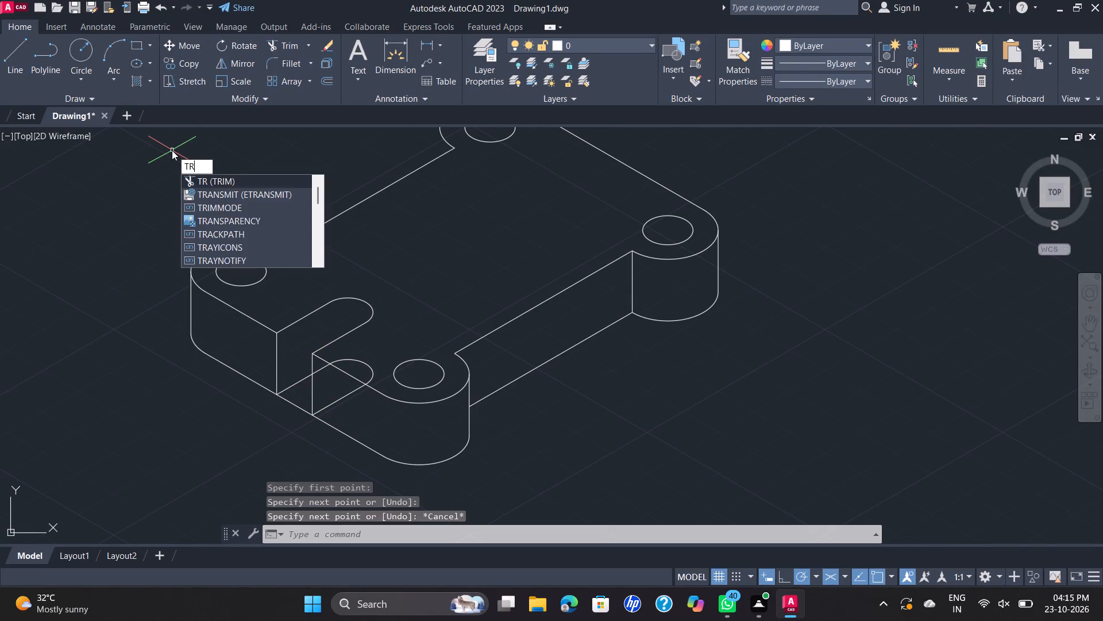
key(Return)
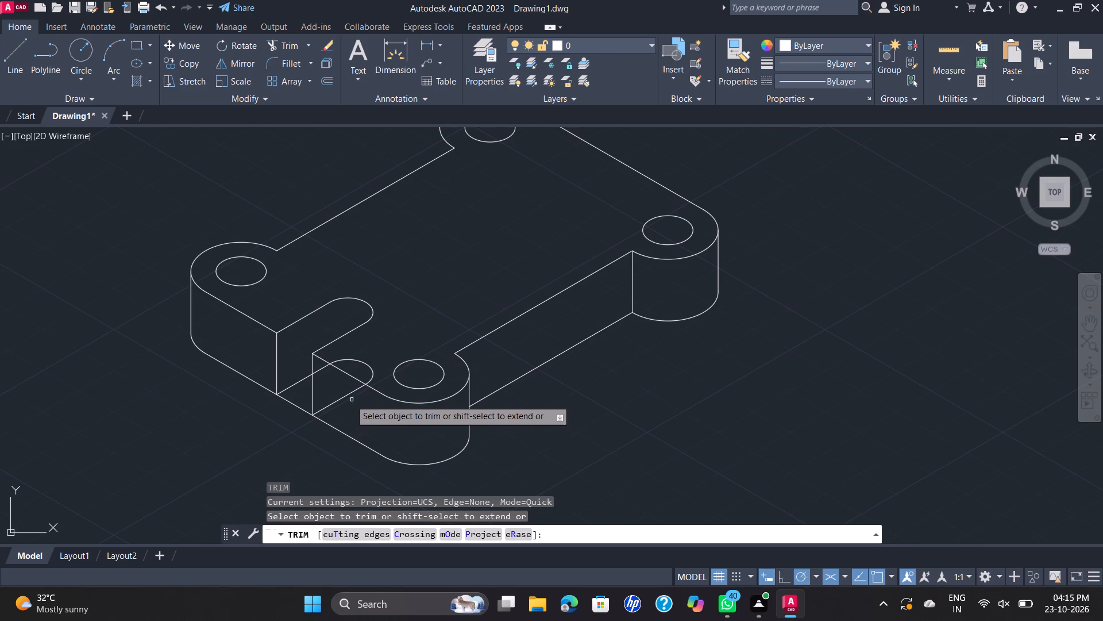
click(342, 397)
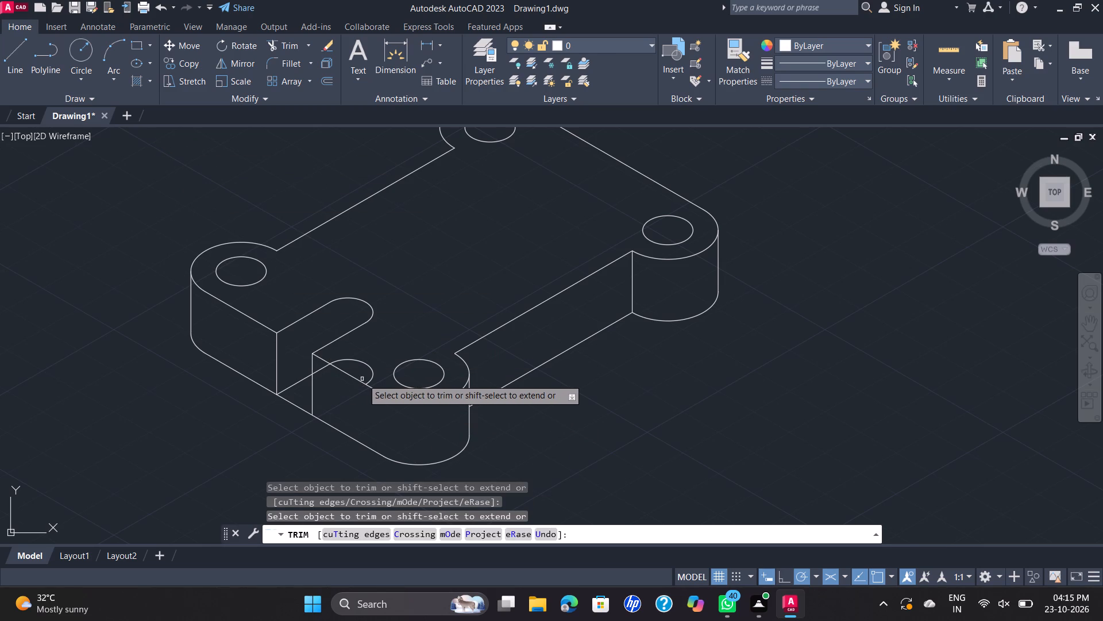
click(369, 380)
click(319, 371)
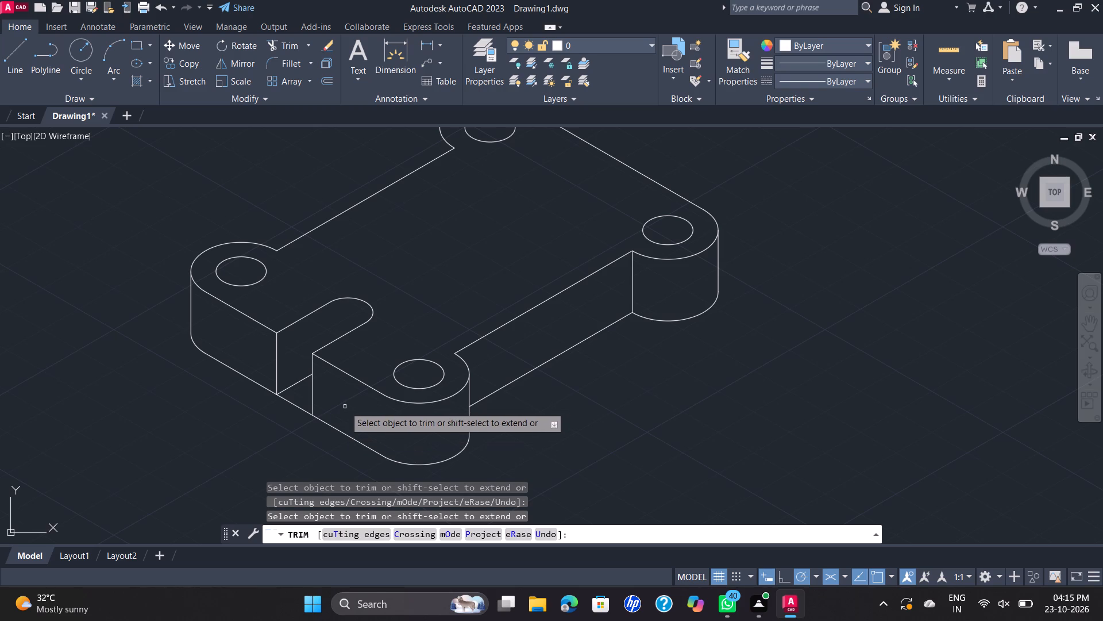
key(Escape)
Trim the plate's bottom front-left edge between the slot's two vertical lines.
scroll(531, 367, down, 2)
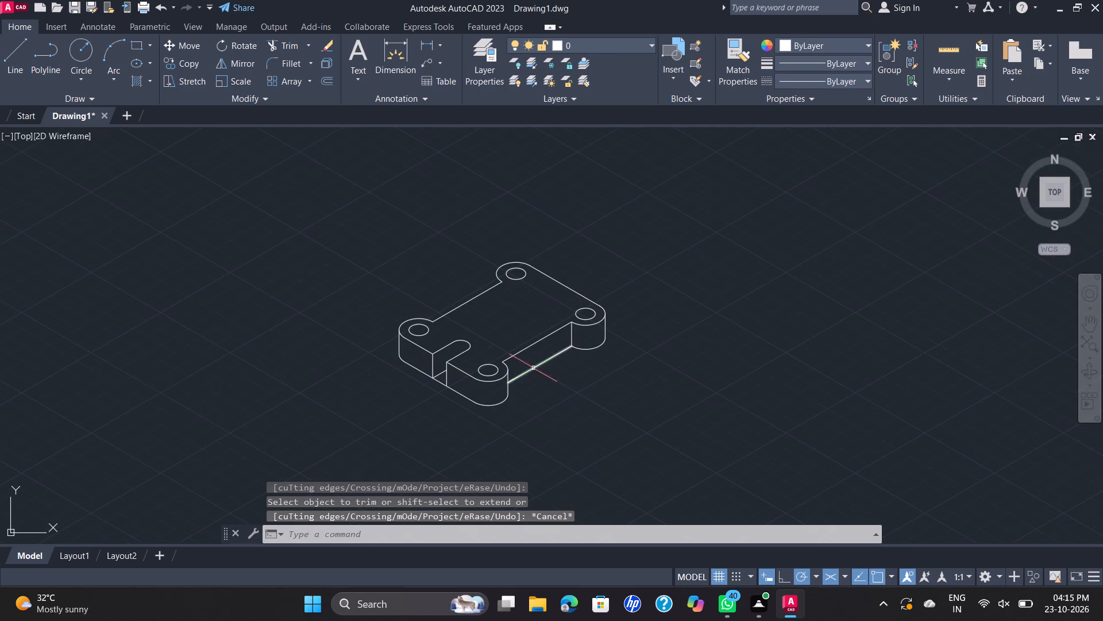
middle_drag(535, 368, 487, 342)
scroll(443, 287, up, 1)
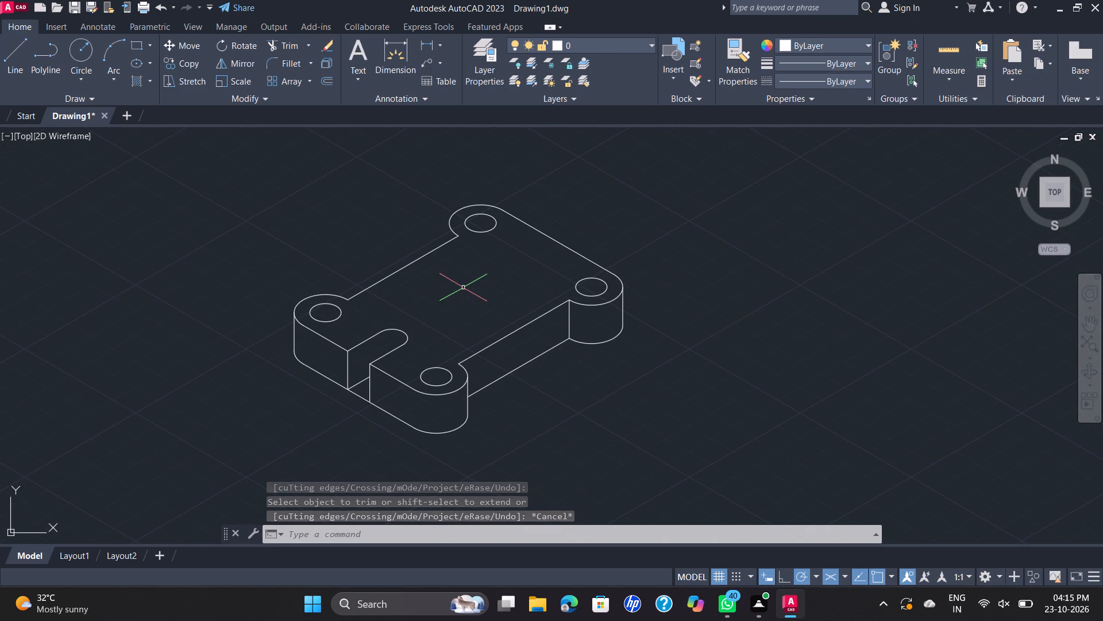
key(space)
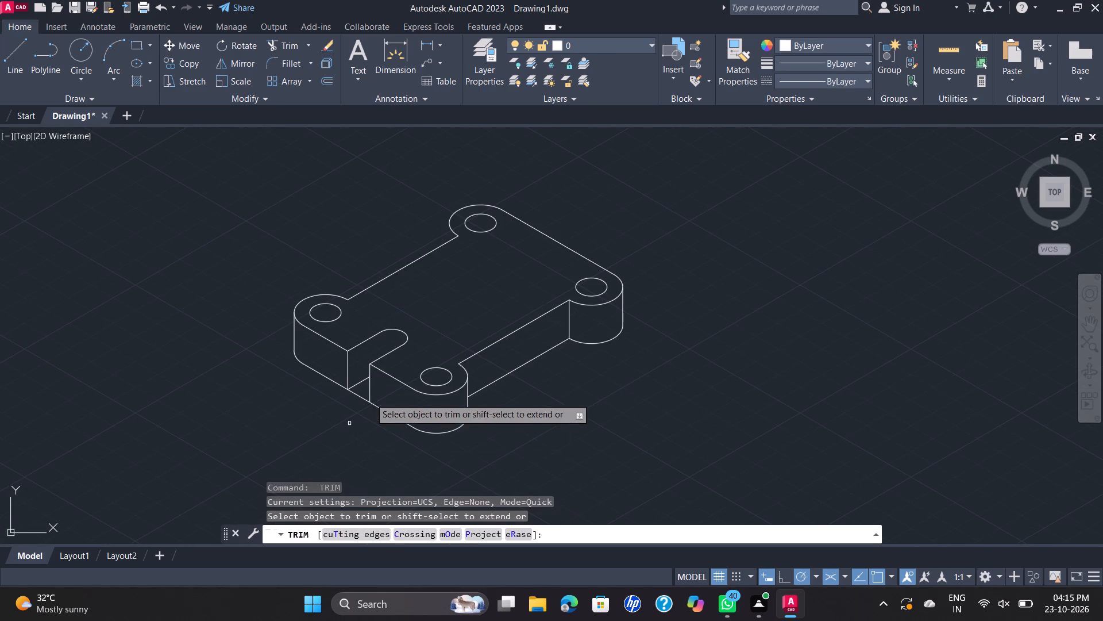
scroll(364, 392, up, 2)
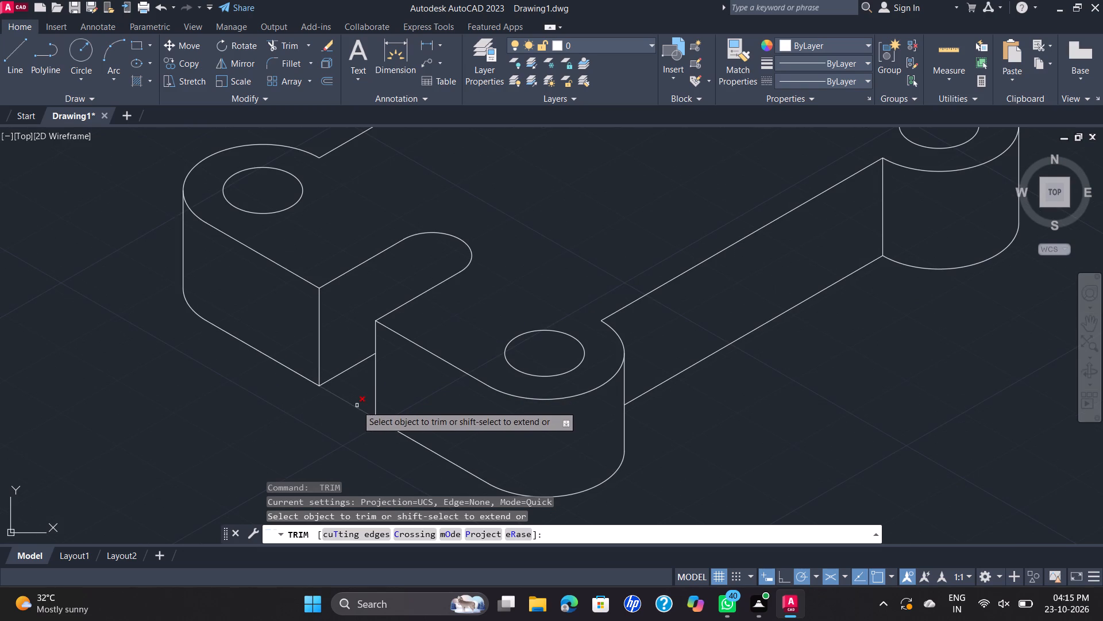
click(357, 405)
scroll(357, 405, down, 2)
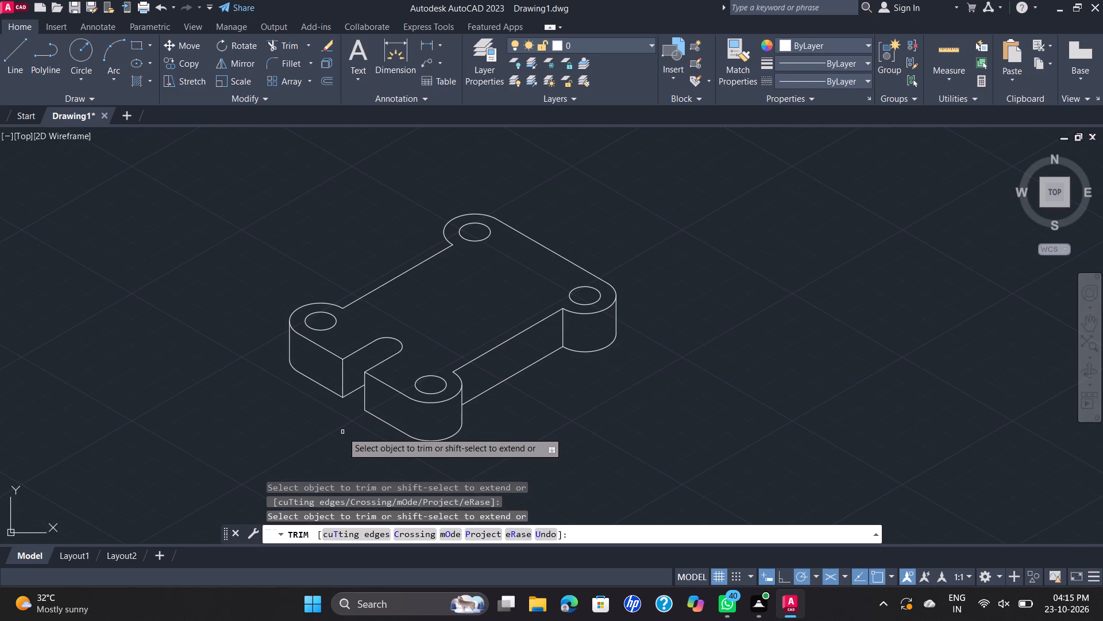
key(Escape)
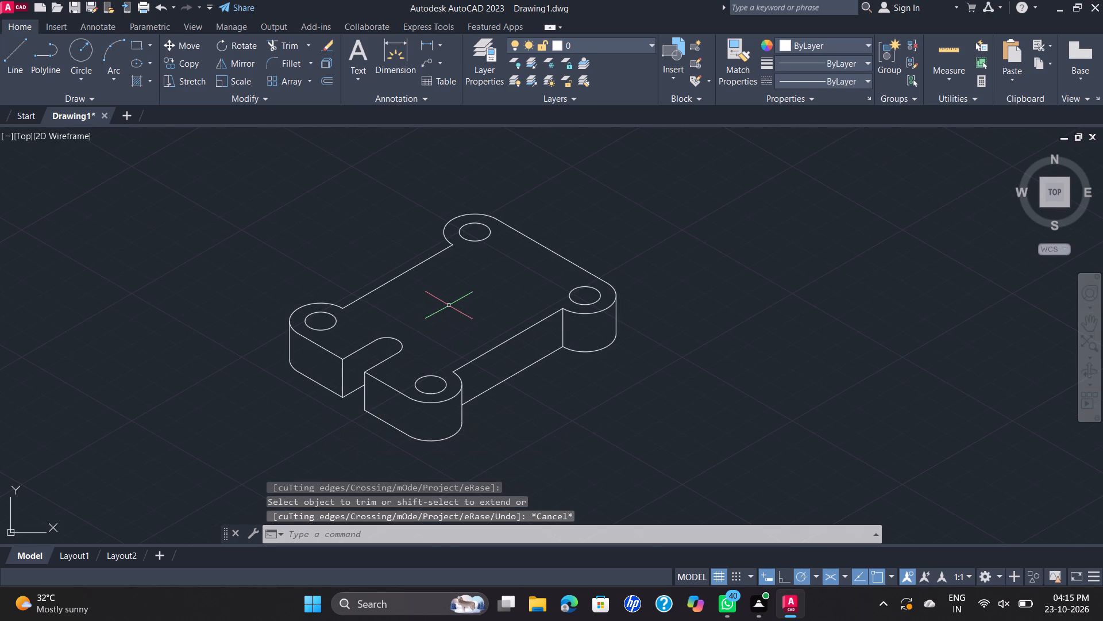
Draw a construction line across the plate's top face, joining the midpoints of its two opposite edges between the lugs.
middle_drag(448, 305, 421, 350)
scroll(436, 329, down, 1)
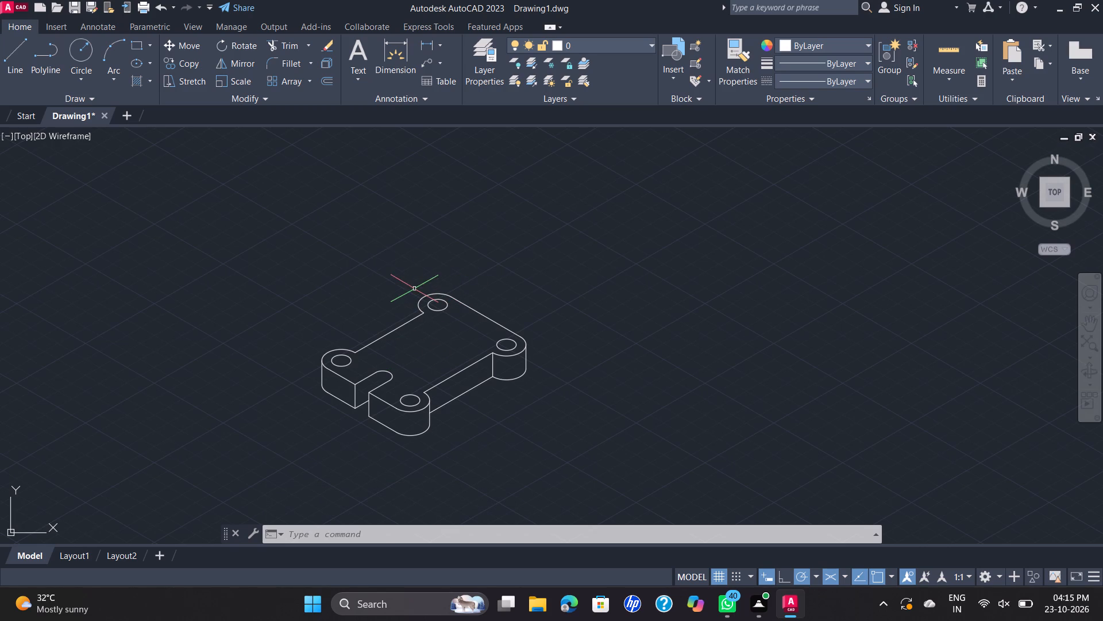
click(15, 55)
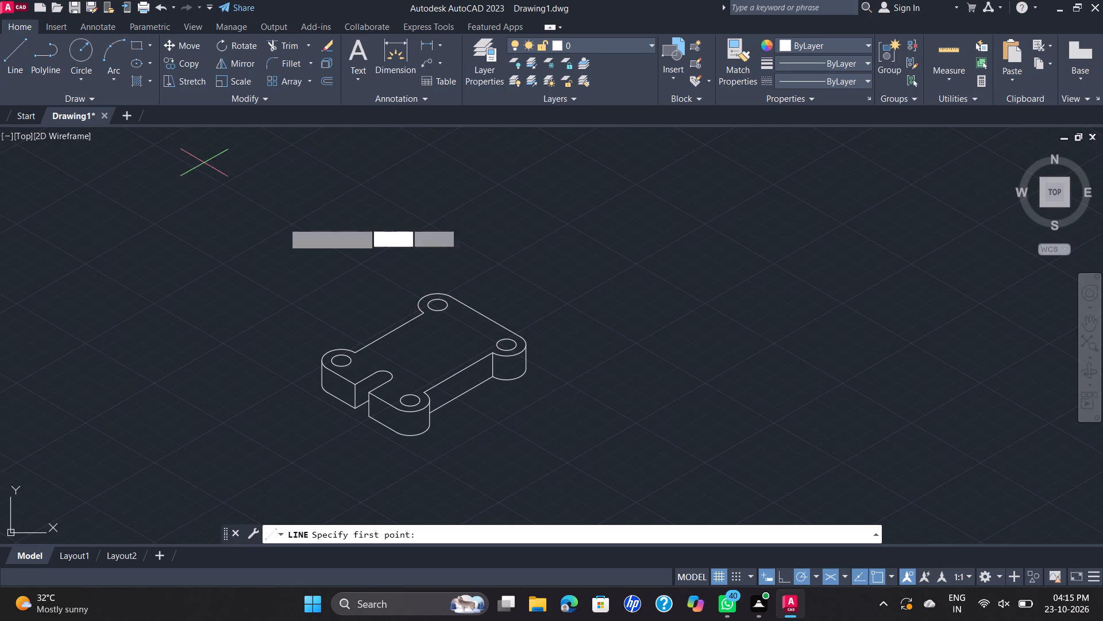
click(391, 332)
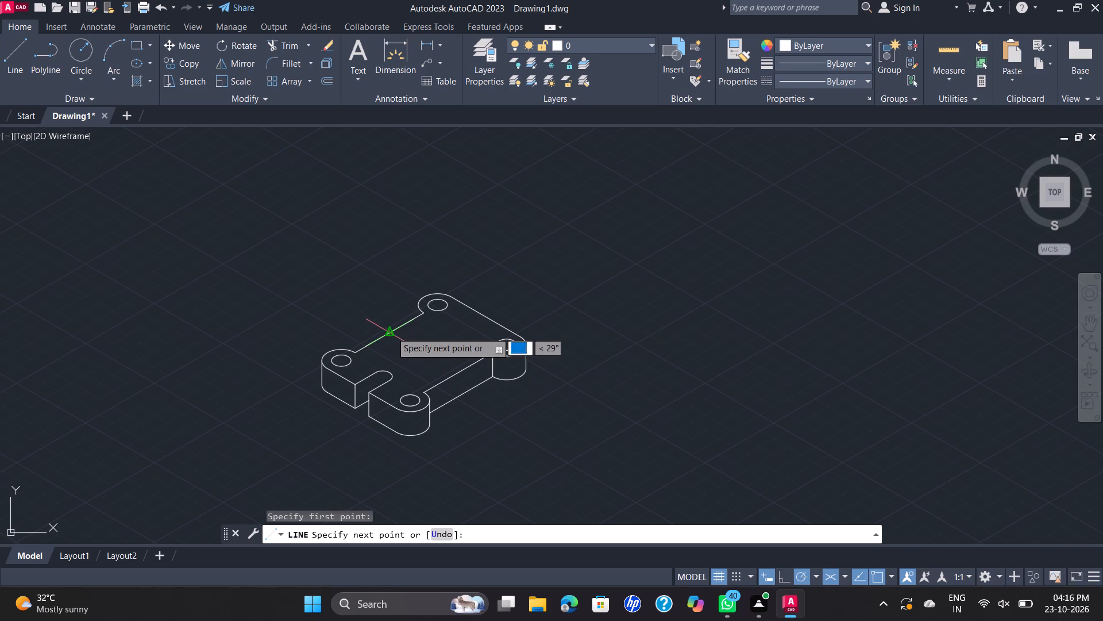
click(459, 375)
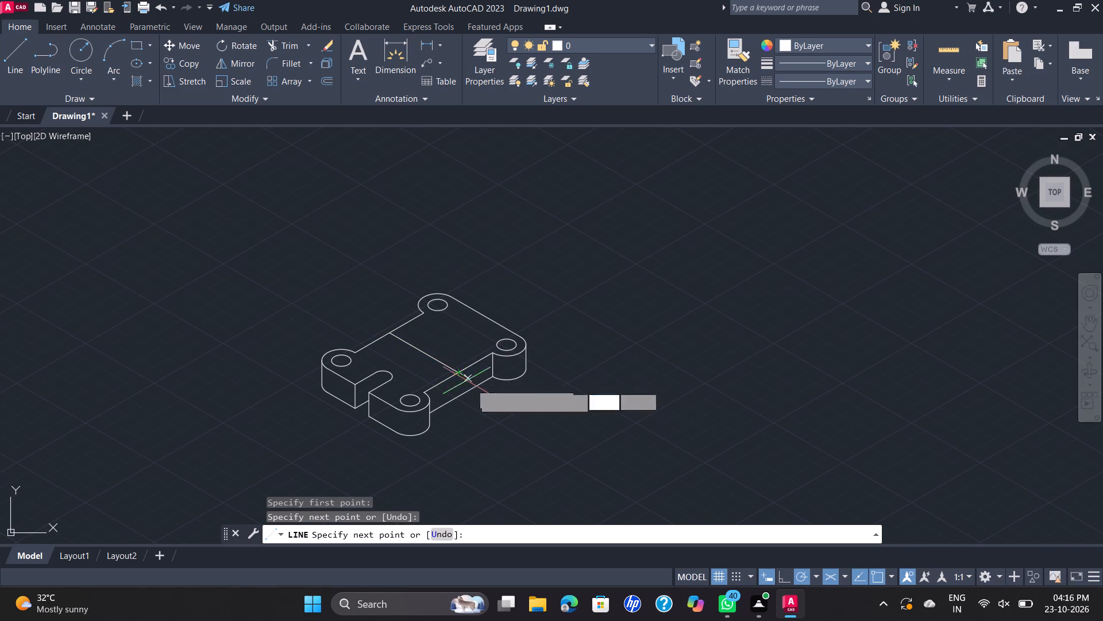
key(Escape)
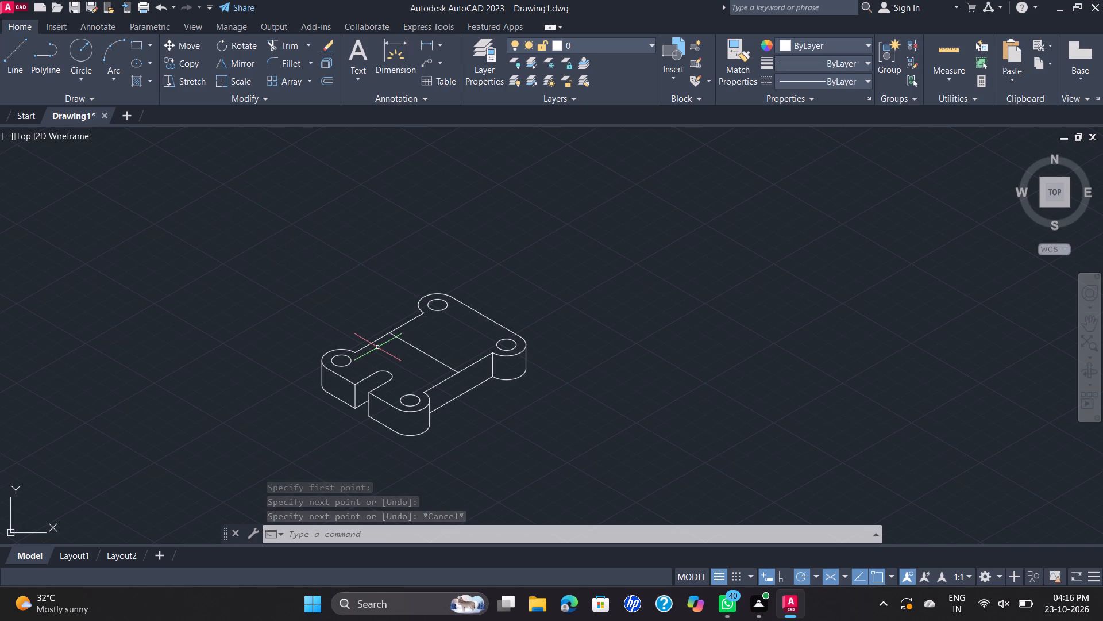
Draw an isocircle of diameter 40 centred on the midpoint of the line across the top face.
text(EL)
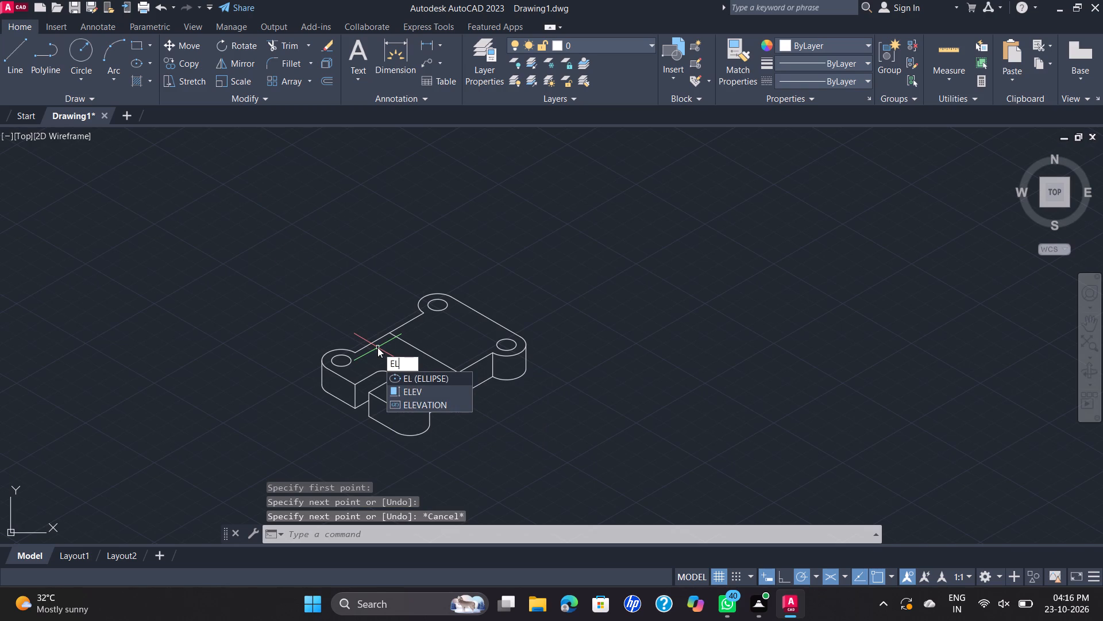
key(Return)
key(i)
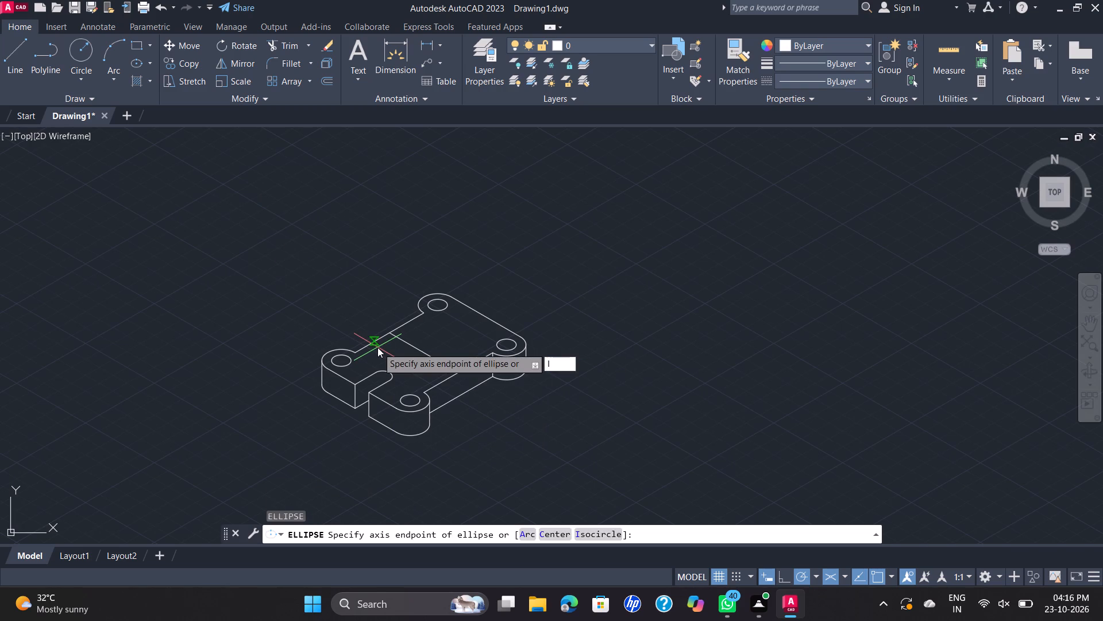
text(SO)
key(Return)
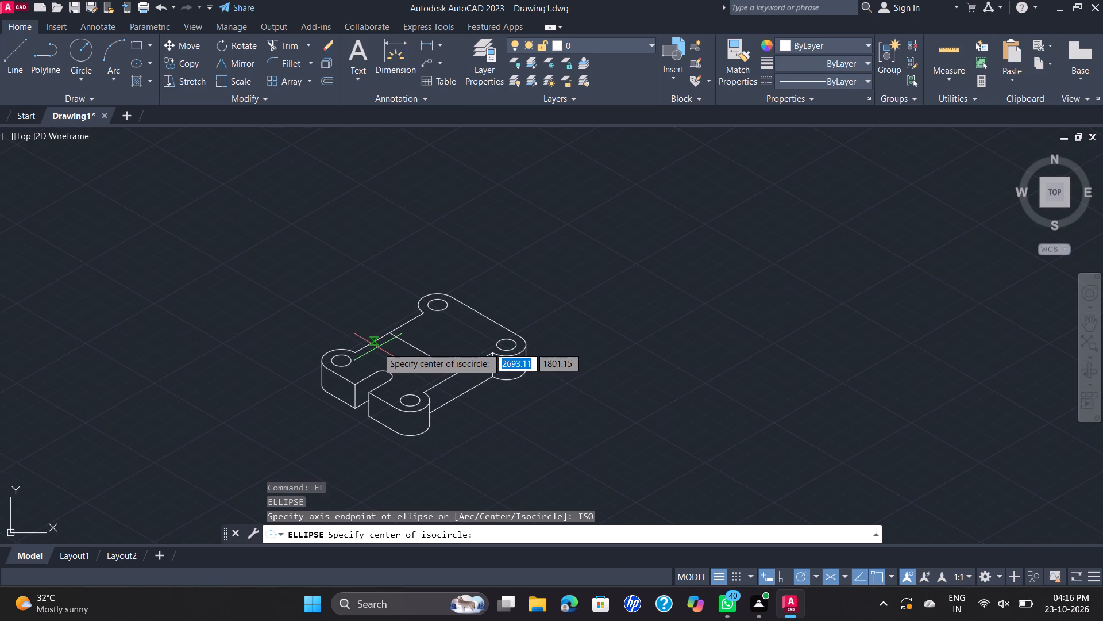
click(425, 349)
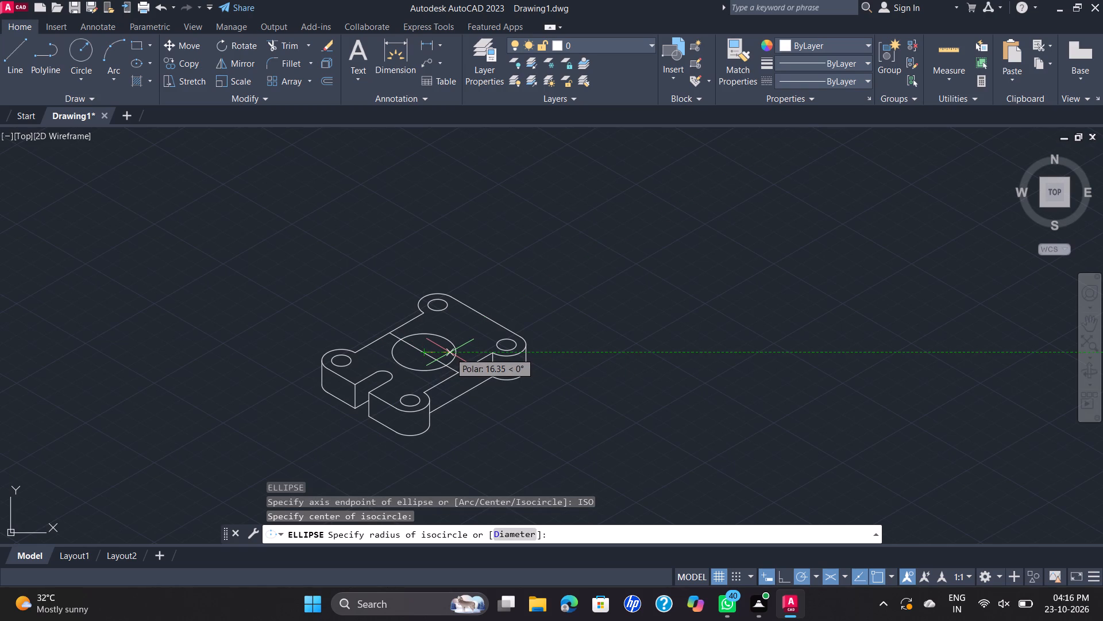
key(d)
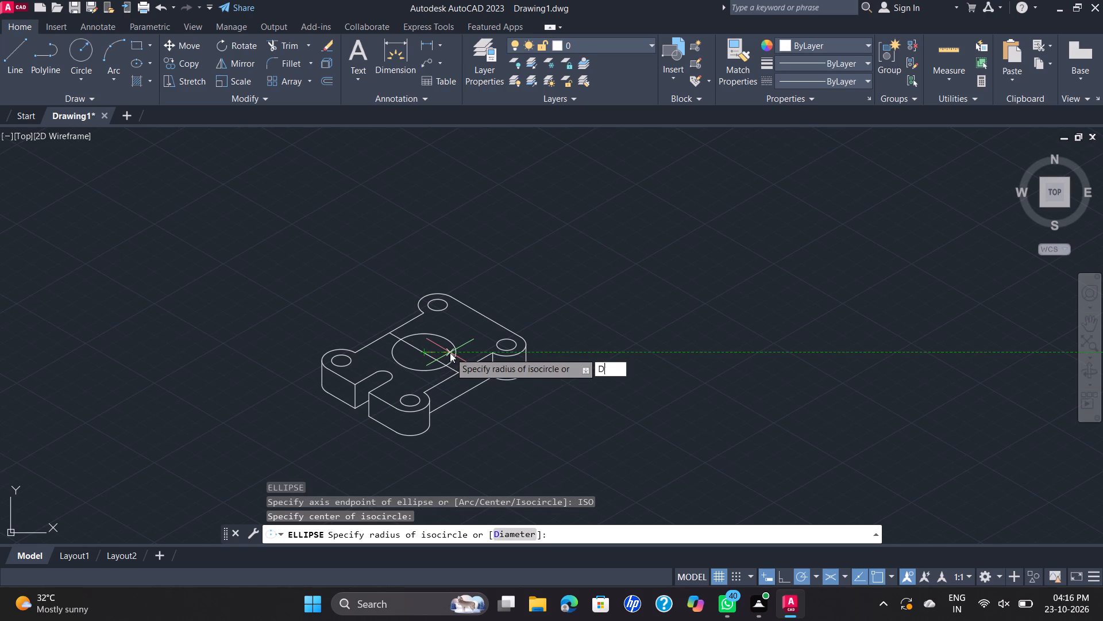
key(Return)
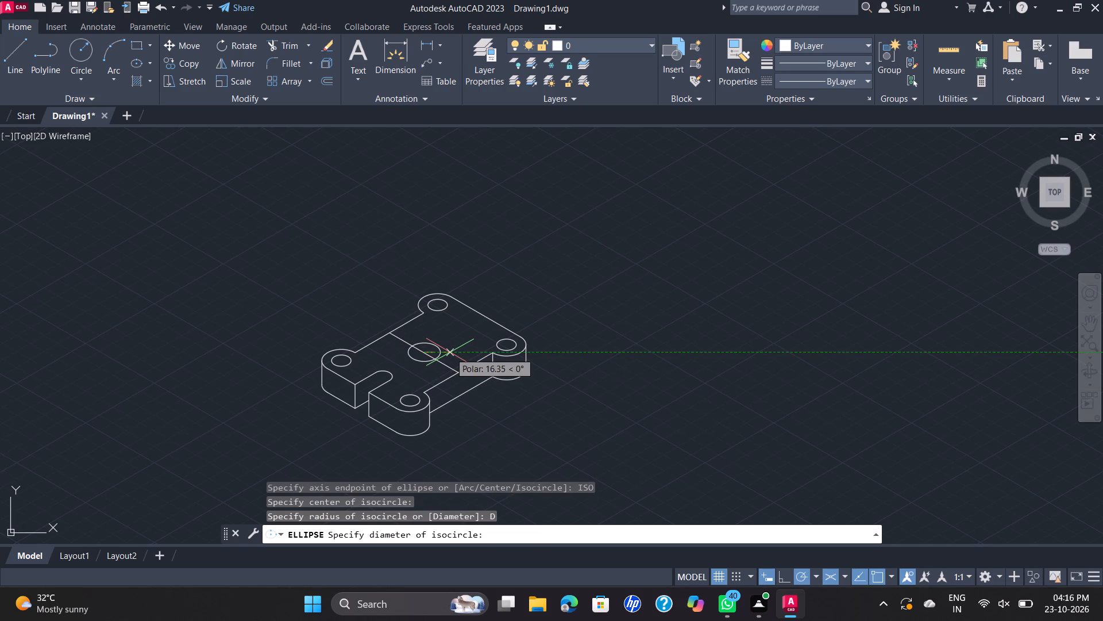
text(40)
key(Return)
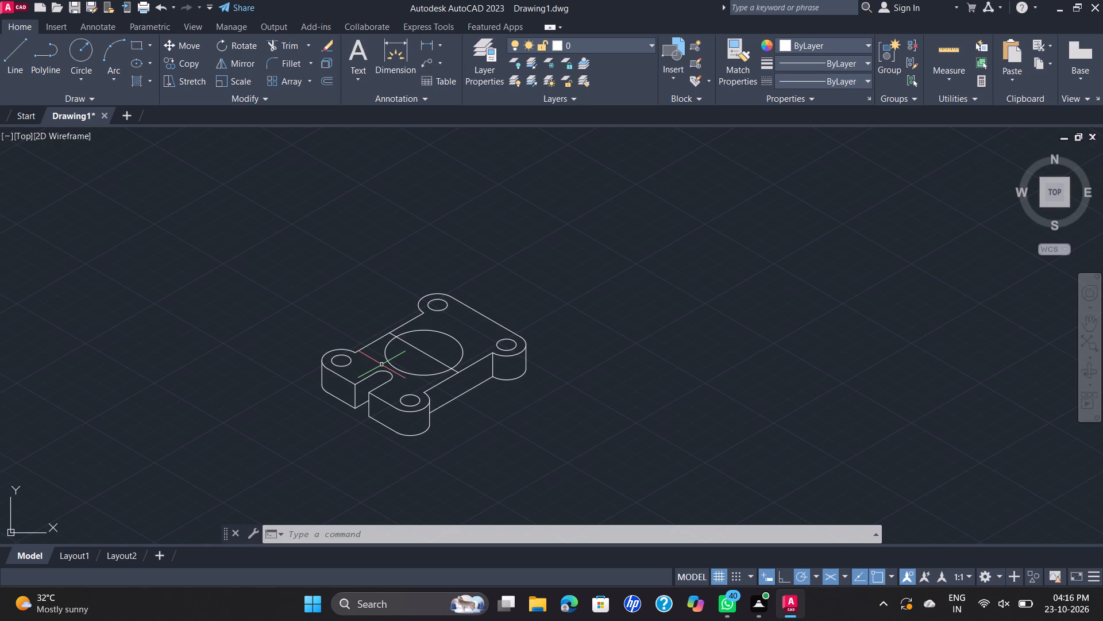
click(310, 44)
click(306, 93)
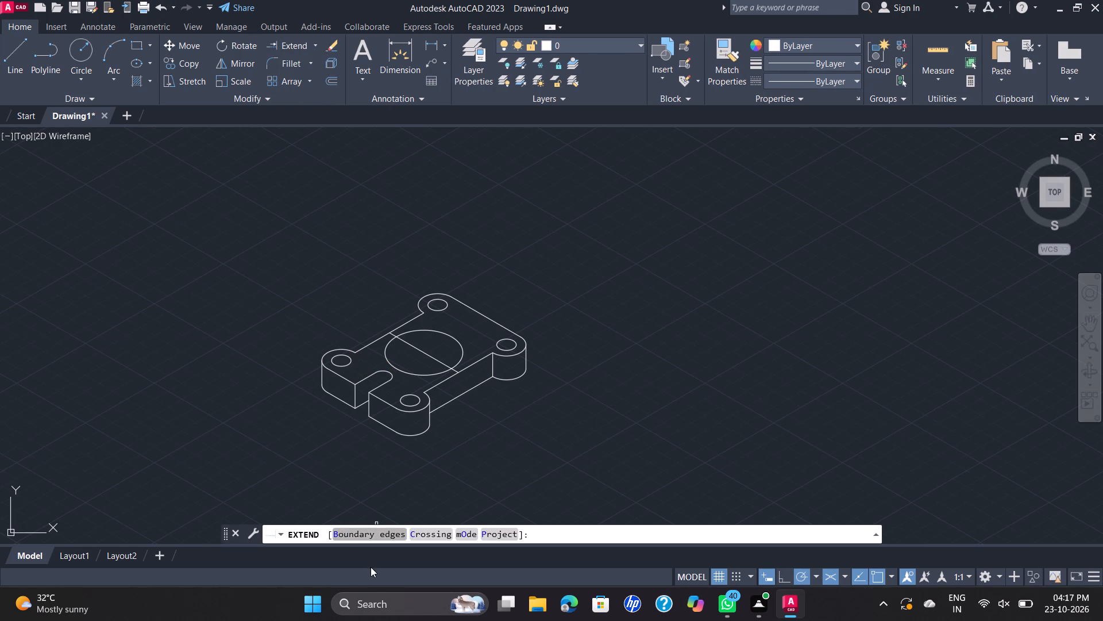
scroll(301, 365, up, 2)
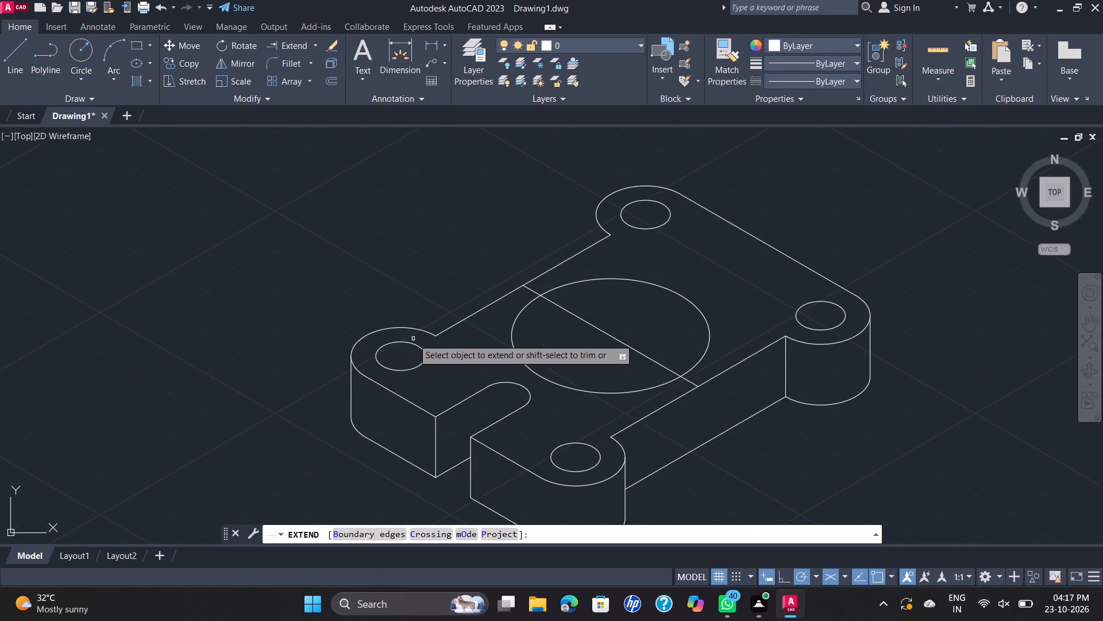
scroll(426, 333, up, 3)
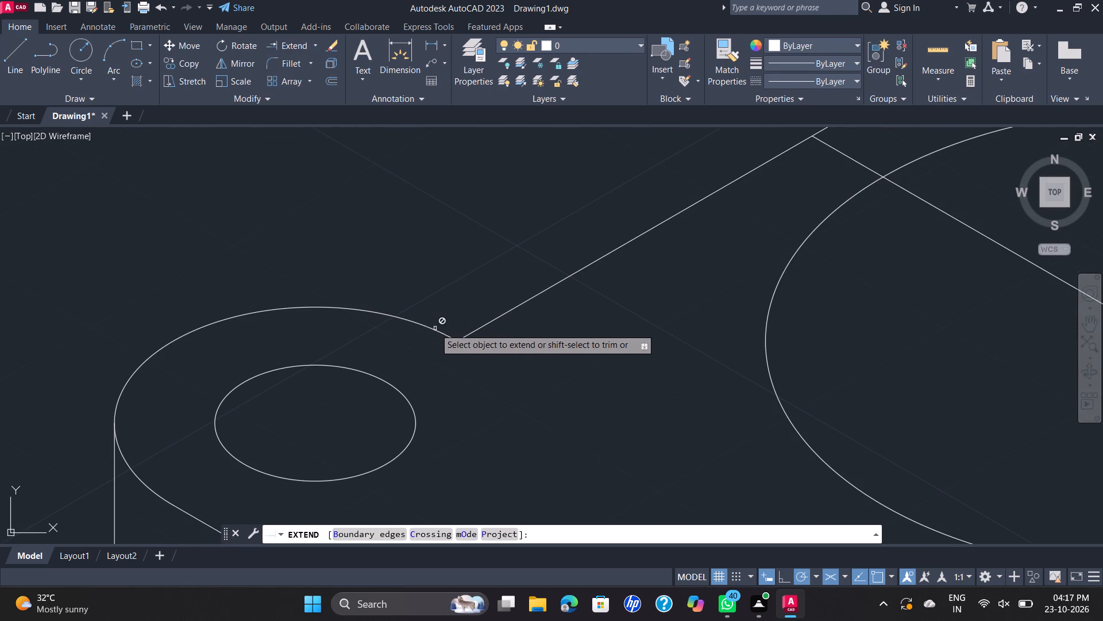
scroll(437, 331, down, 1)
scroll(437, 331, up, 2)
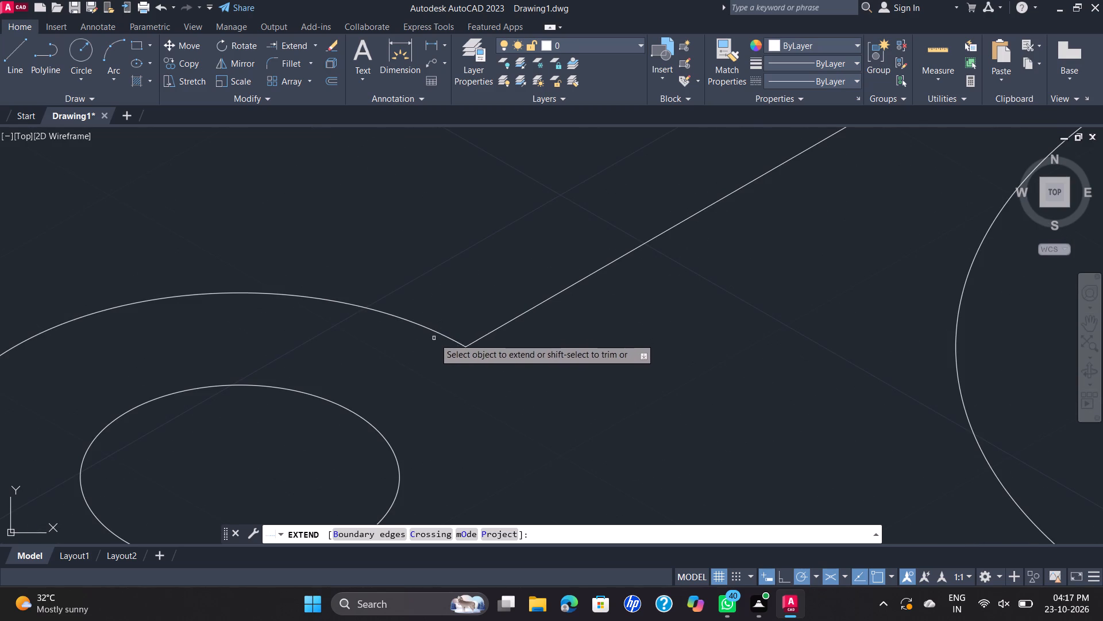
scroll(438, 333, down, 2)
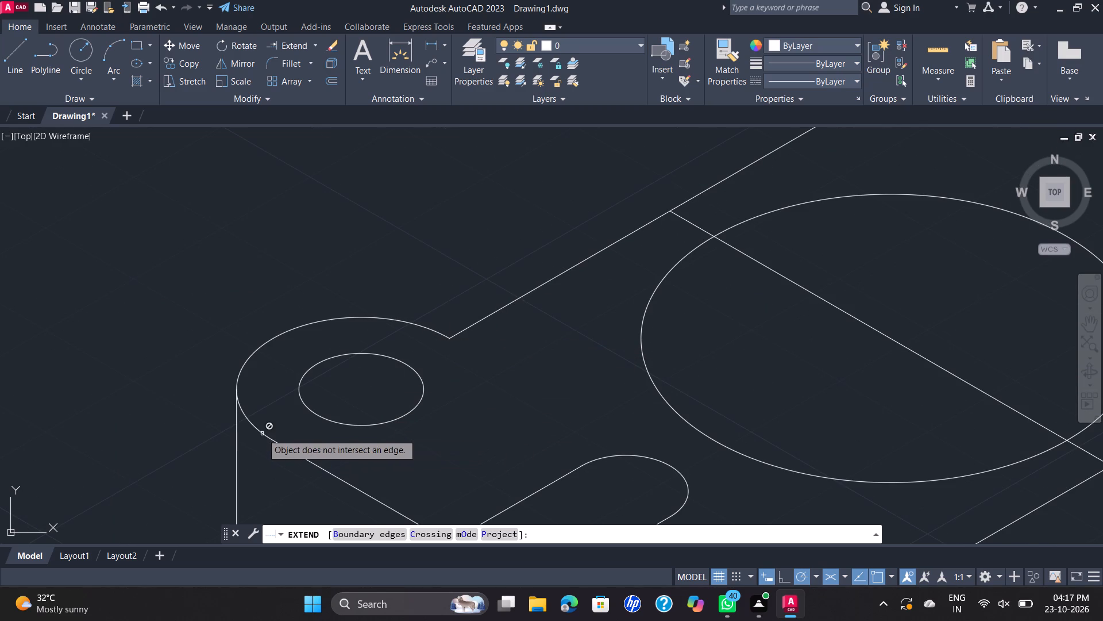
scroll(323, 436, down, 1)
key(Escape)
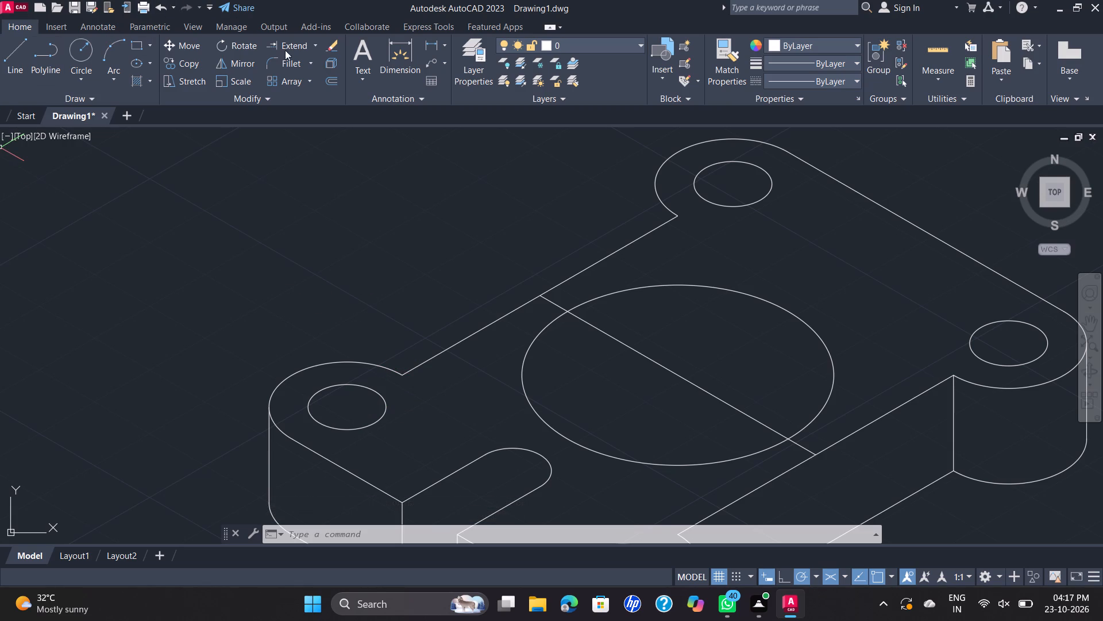
Draw an isocircle concentric with the left lug's hole, with its radius reaching the point where the lug arc meets the plate edge.
click(149, 62)
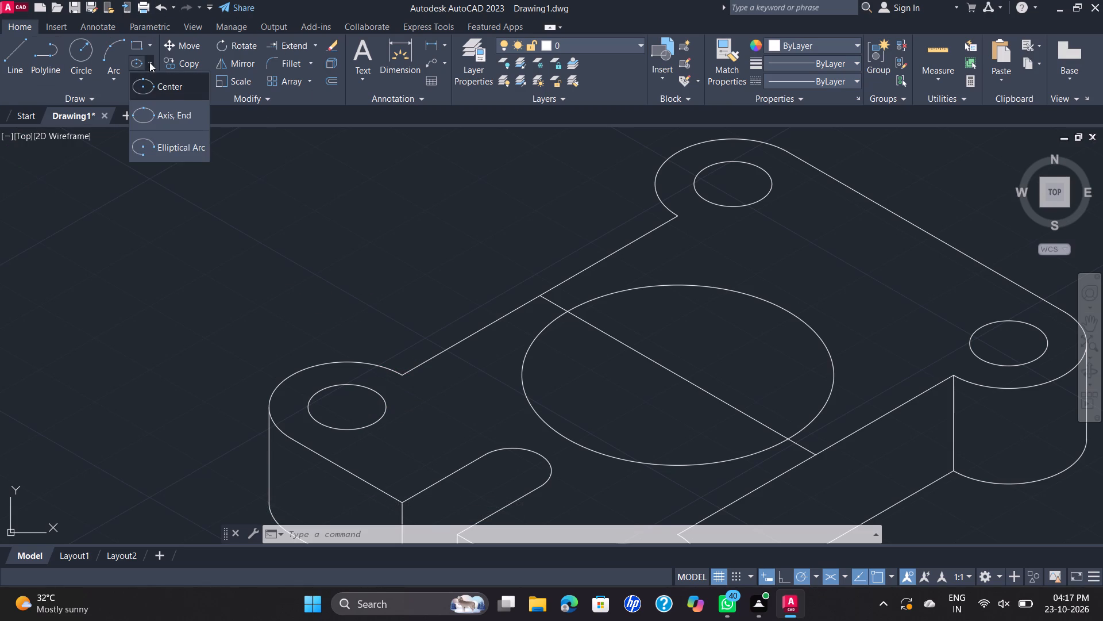
click(184, 125)
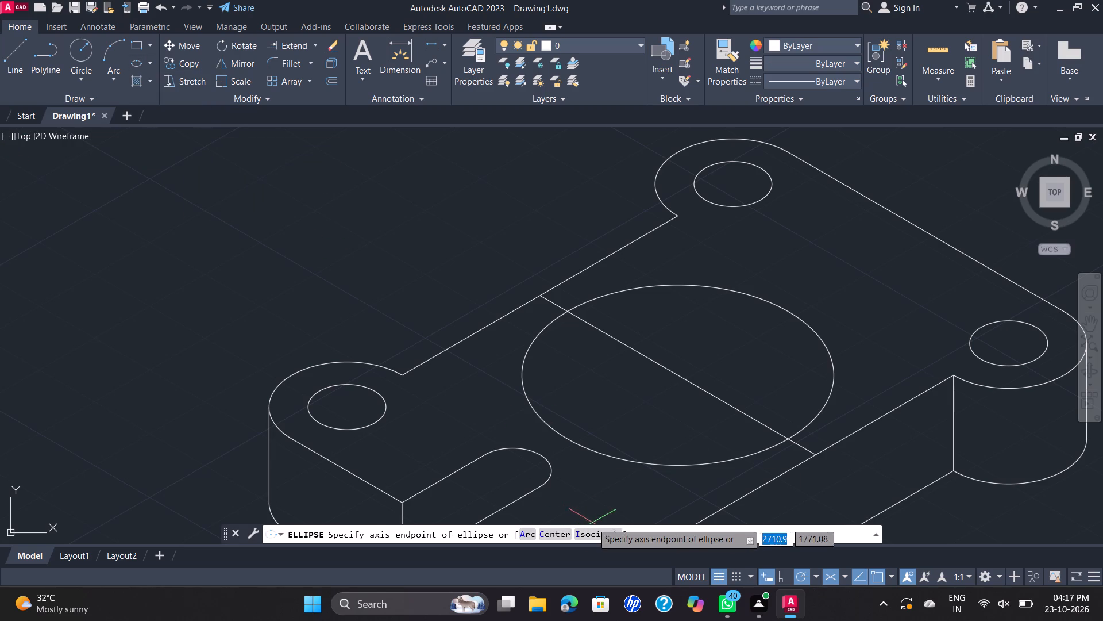
click(596, 530)
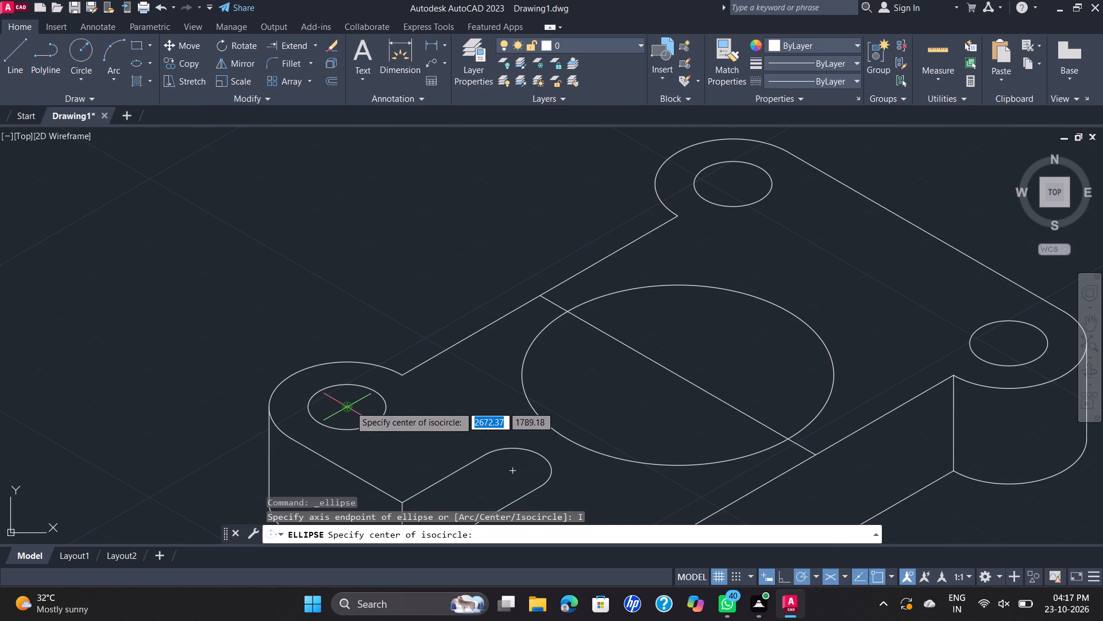
click(350, 406)
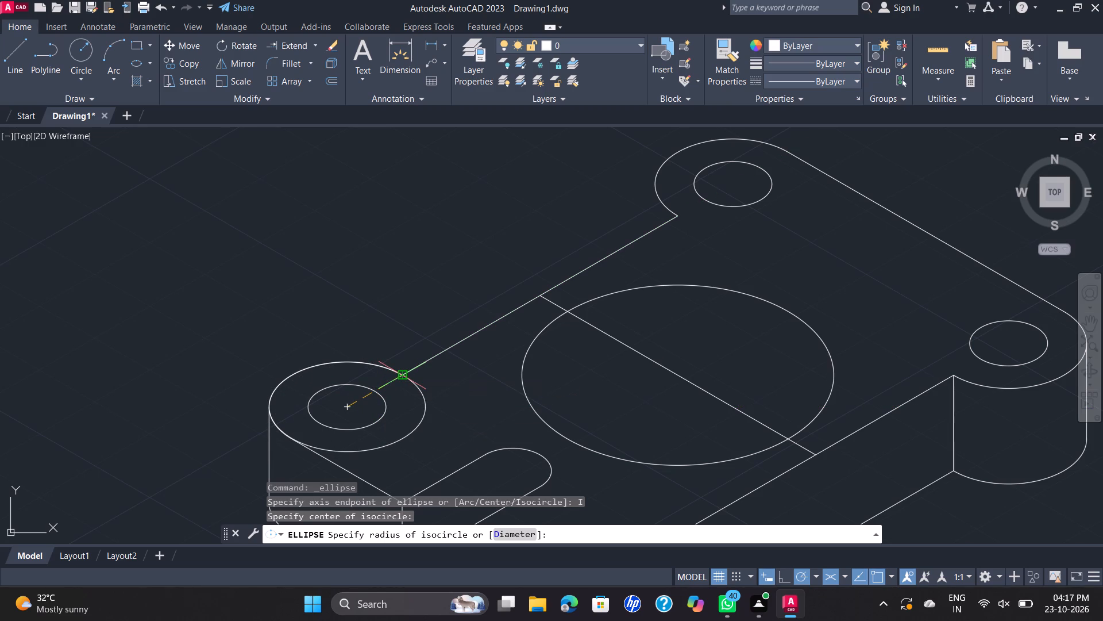
click(401, 374)
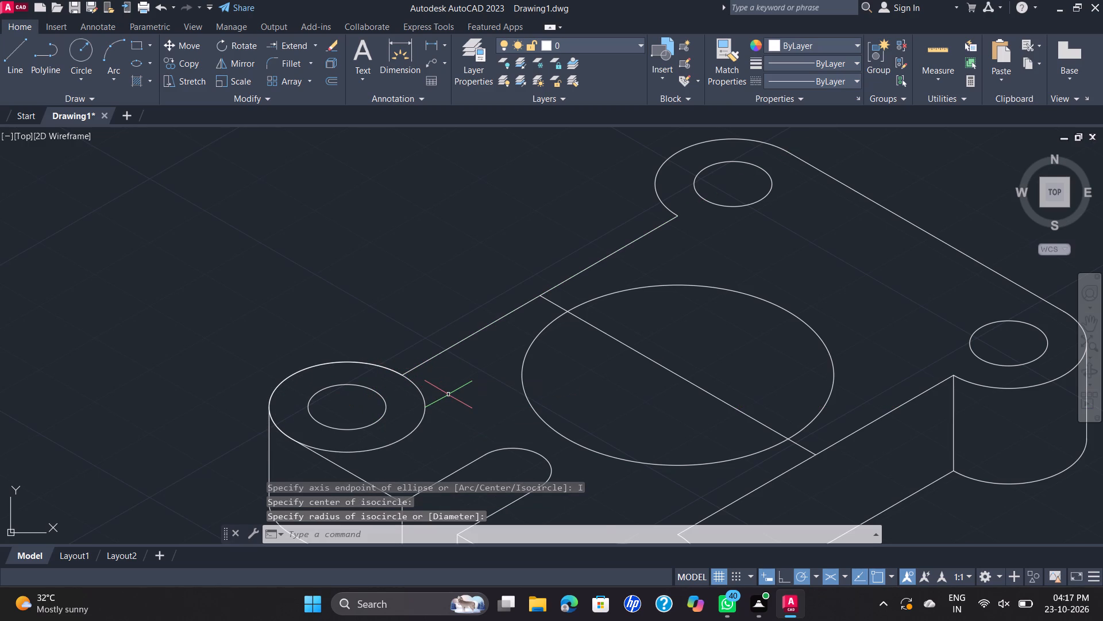
Copy the left lug's outer isocircle from its centre onto the hole centres of the other three lugs.
scroll(448, 393, down, 1)
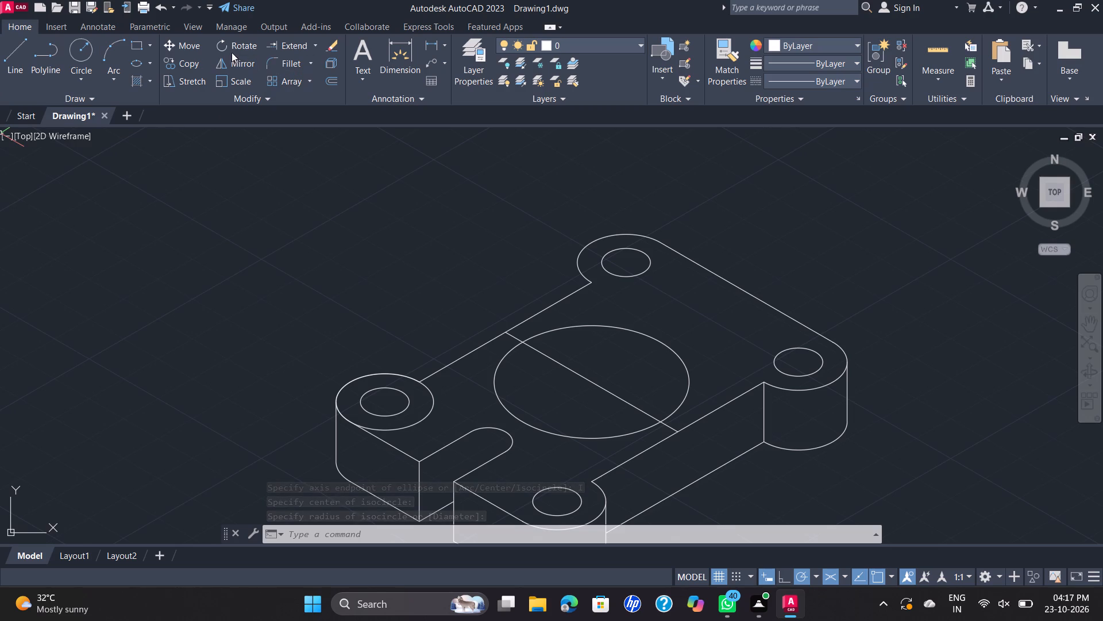
click(188, 64)
click(430, 400)
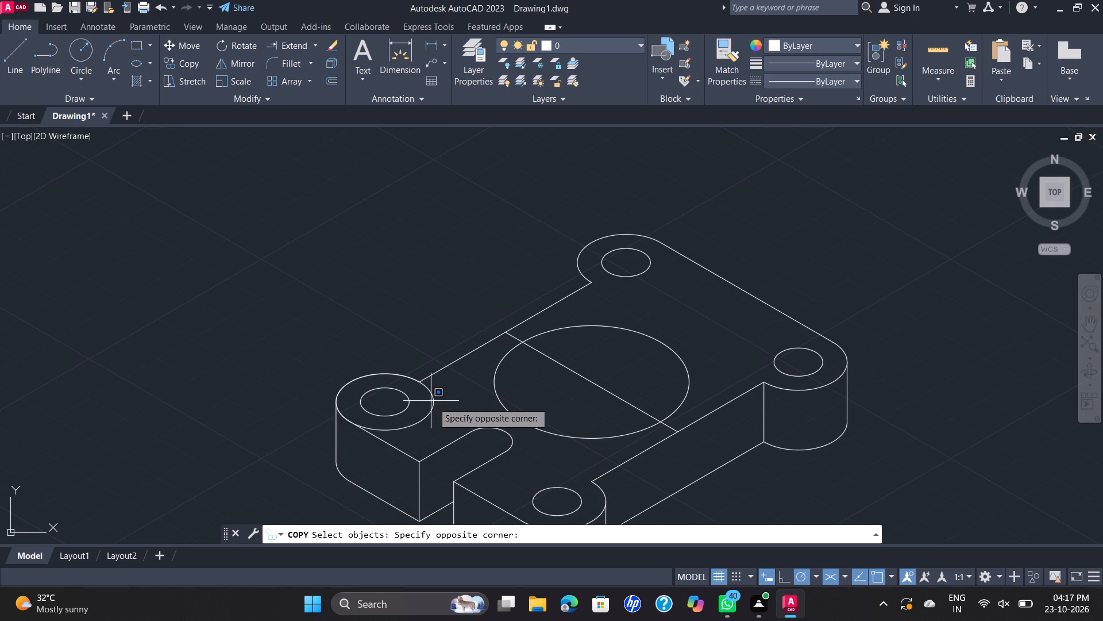
click(435, 402)
click(432, 401)
right_click(431, 398)
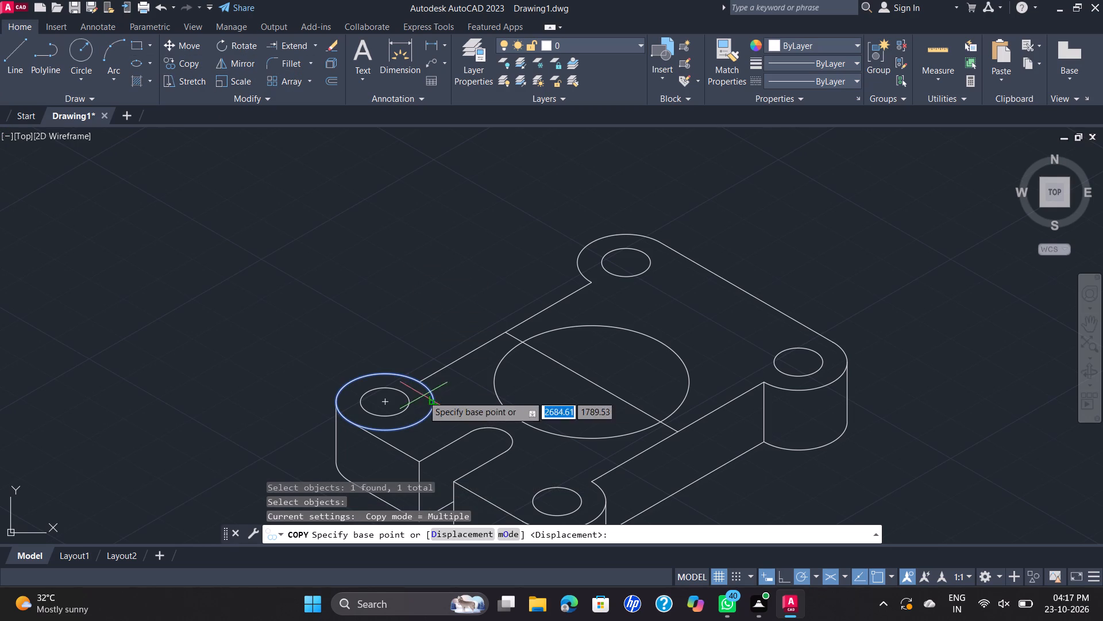
click(384, 403)
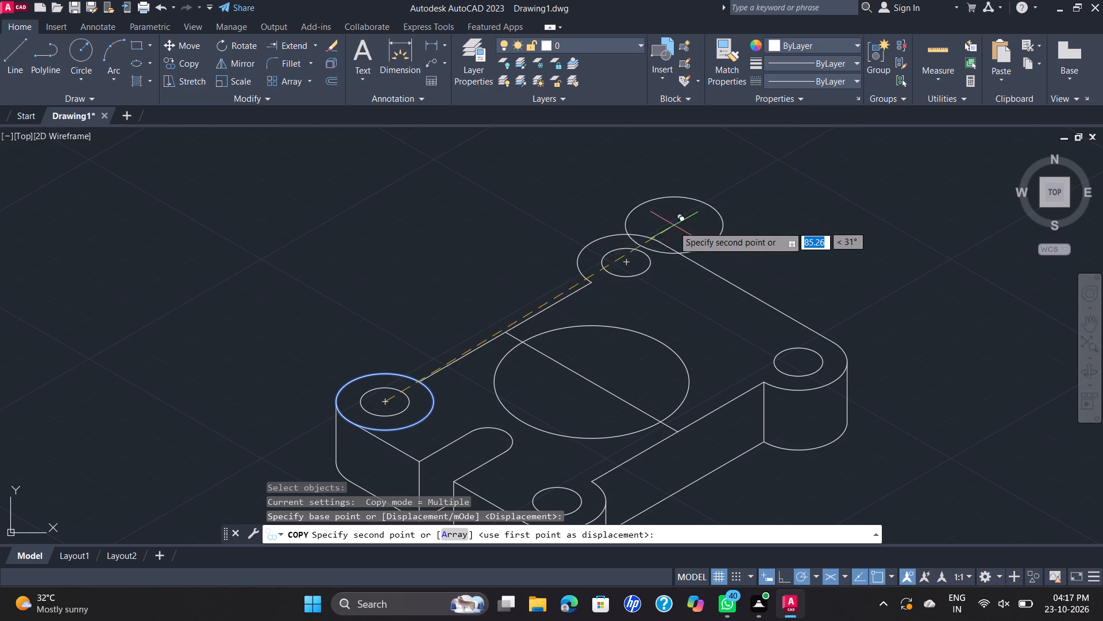
click(627, 263)
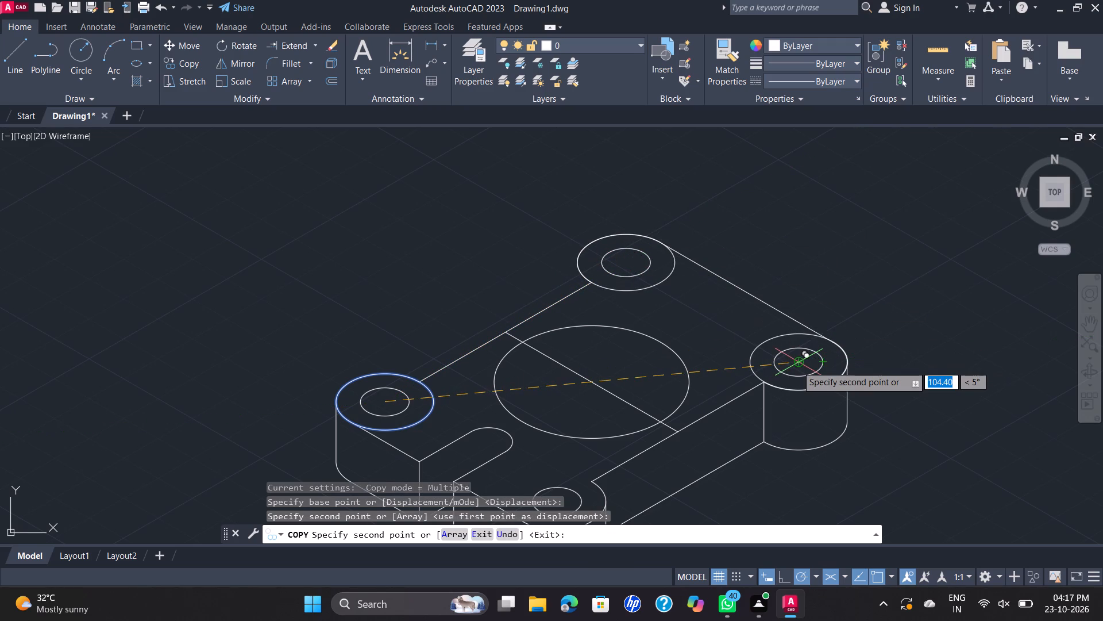
click(796, 366)
scroll(874, 355, down, 2)
scroll(728, 431, up, 3)
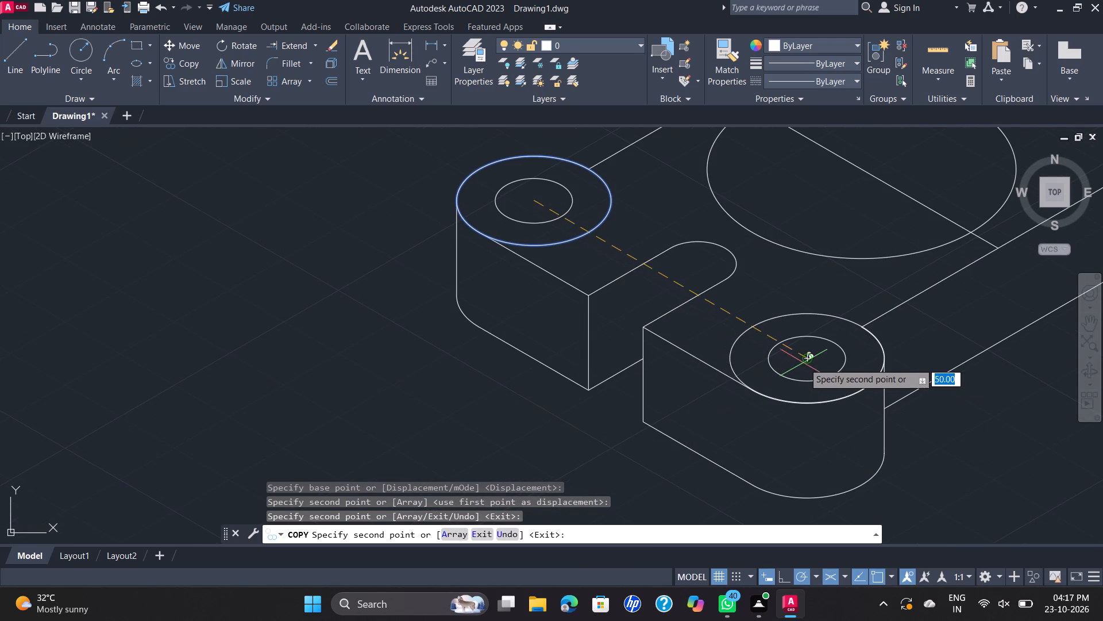
click(805, 363)
key(Escape)
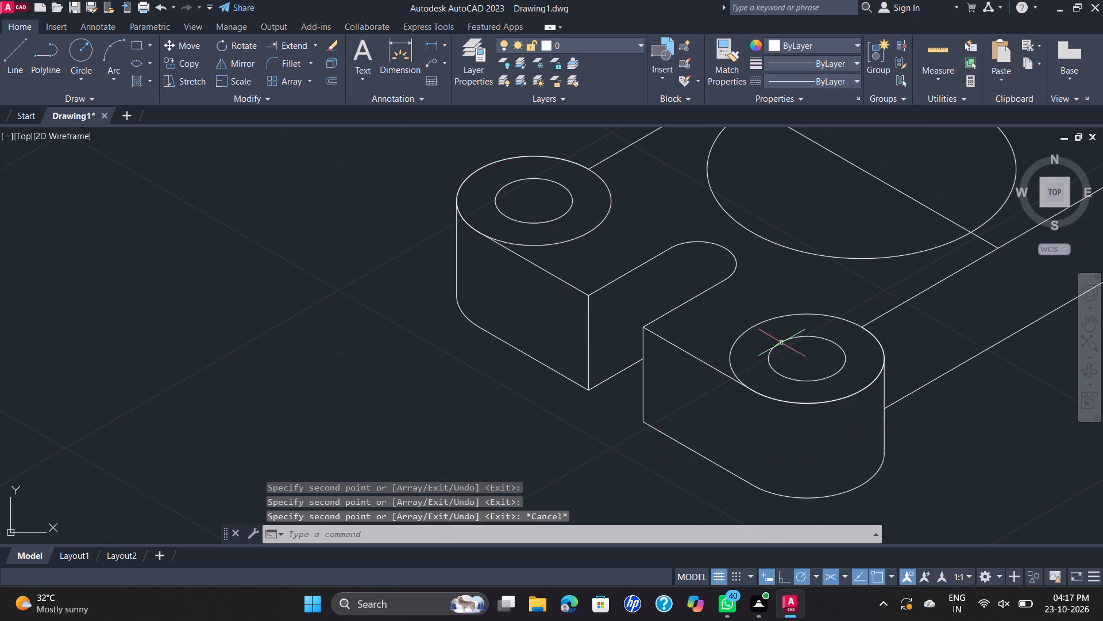
Draw a line about 50 long at 210° from where the construction line meets the central isocircle, running past the front lug.
scroll(788, 343, down, 1)
middle_drag(855, 340, 630, 431)
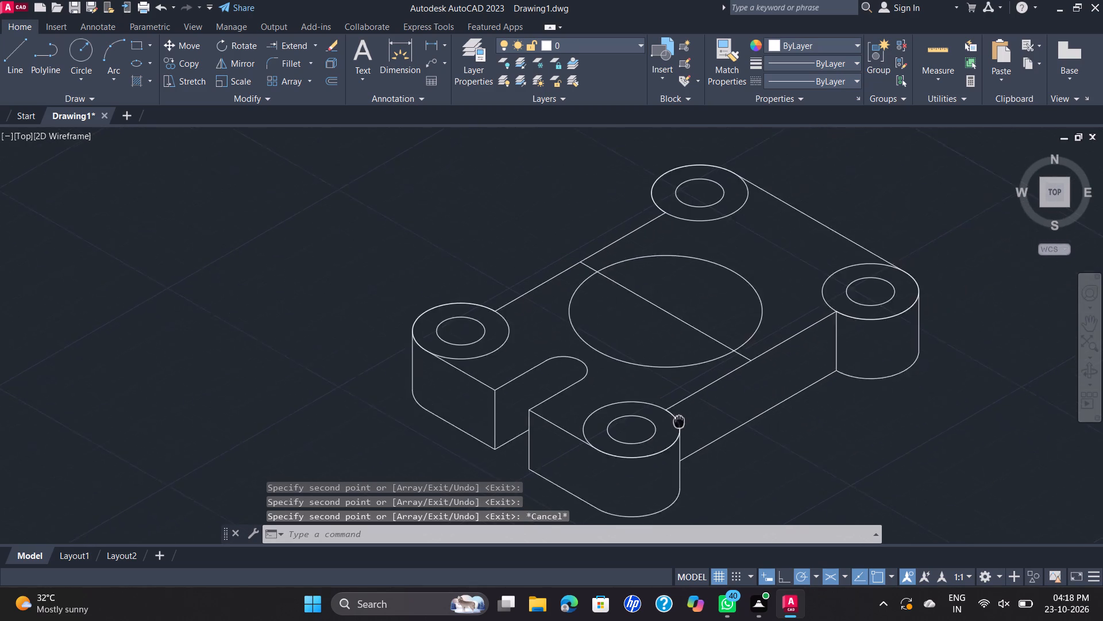
middle_drag(630, 431, 625, 432)
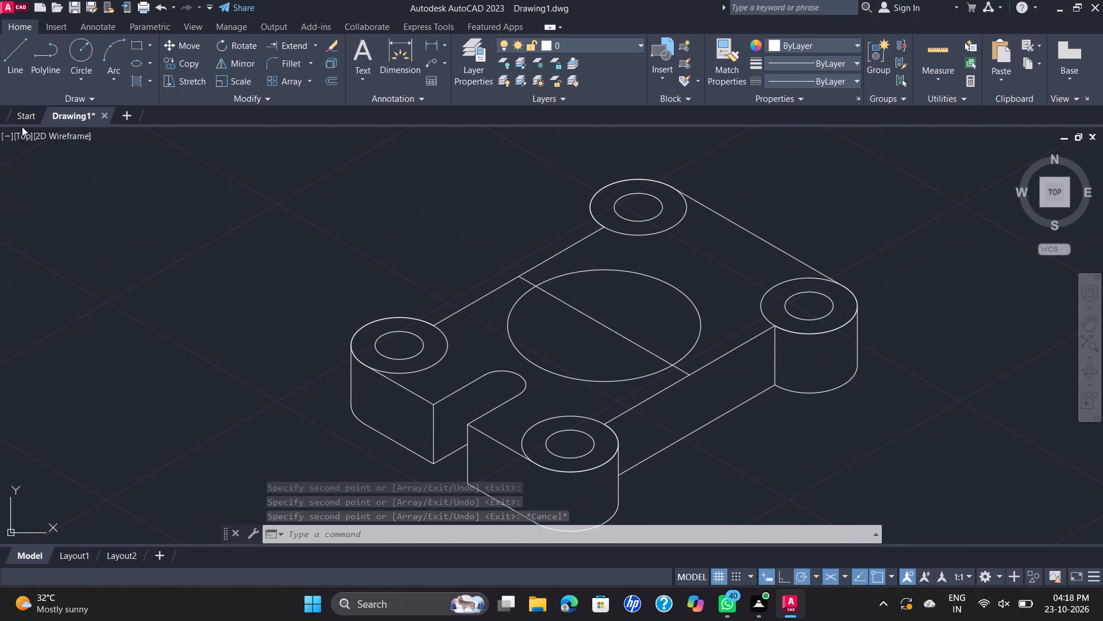
click(13, 59)
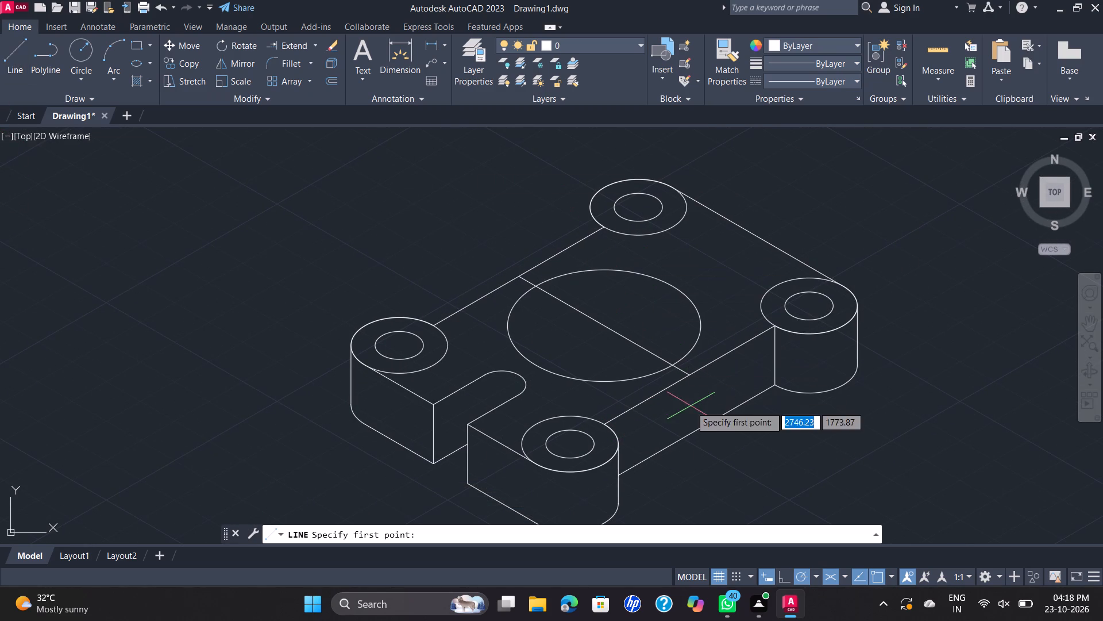
click(670, 364)
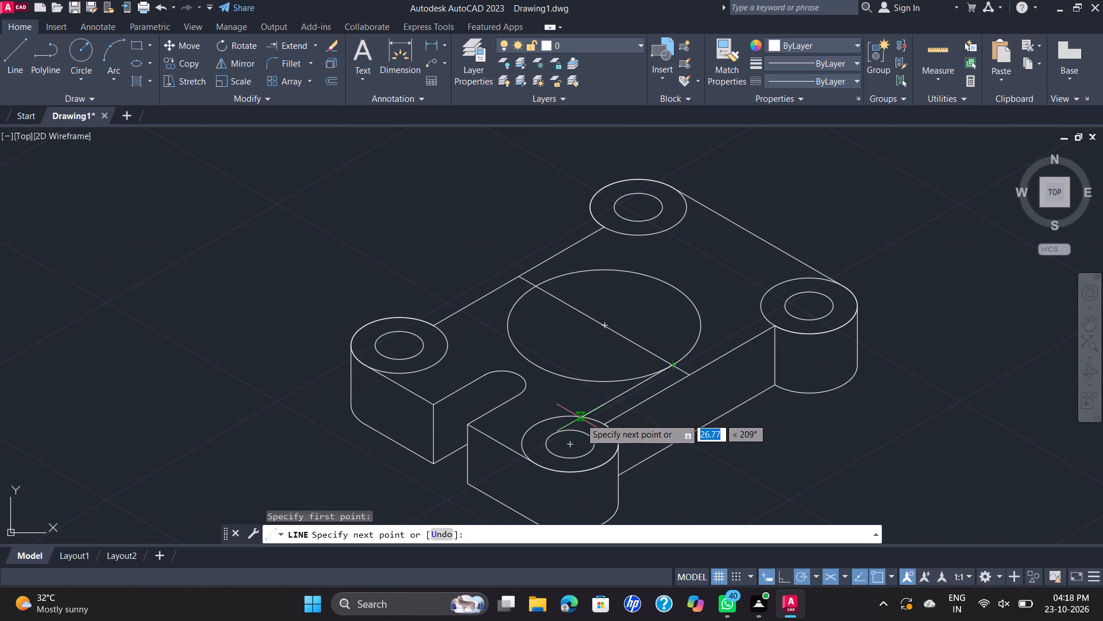
scroll(577, 420, up, 1)
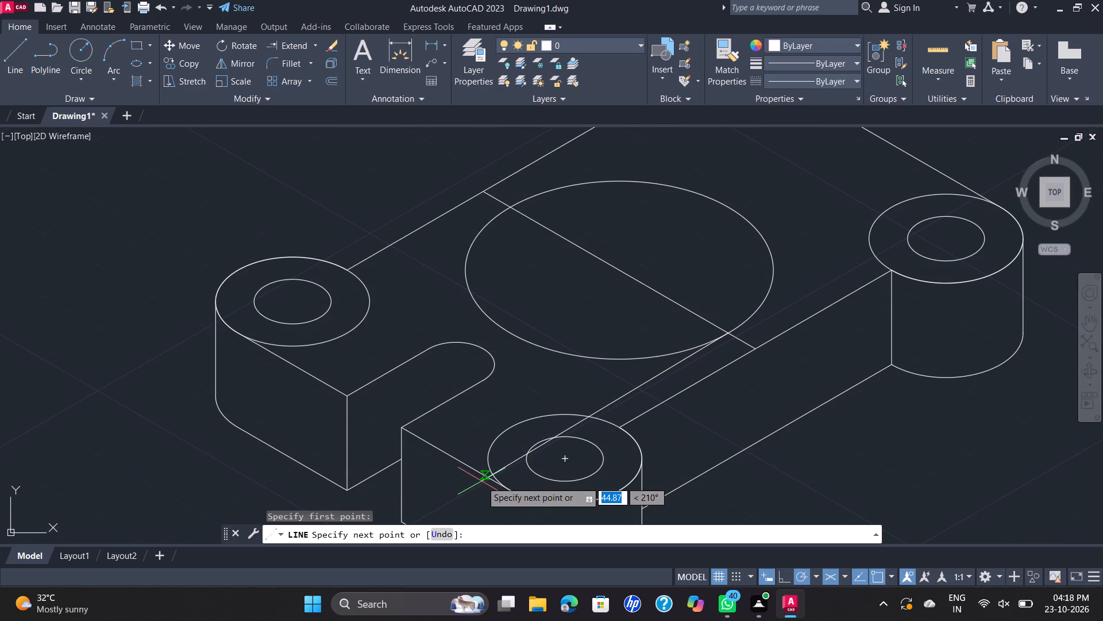
click(452, 486)
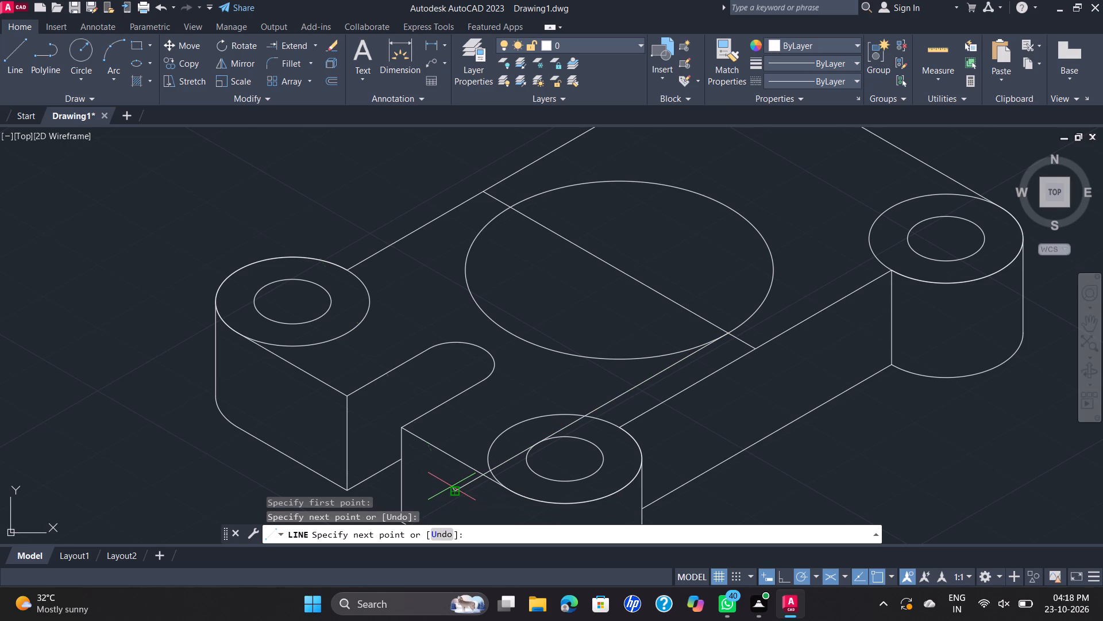
key(Escape)
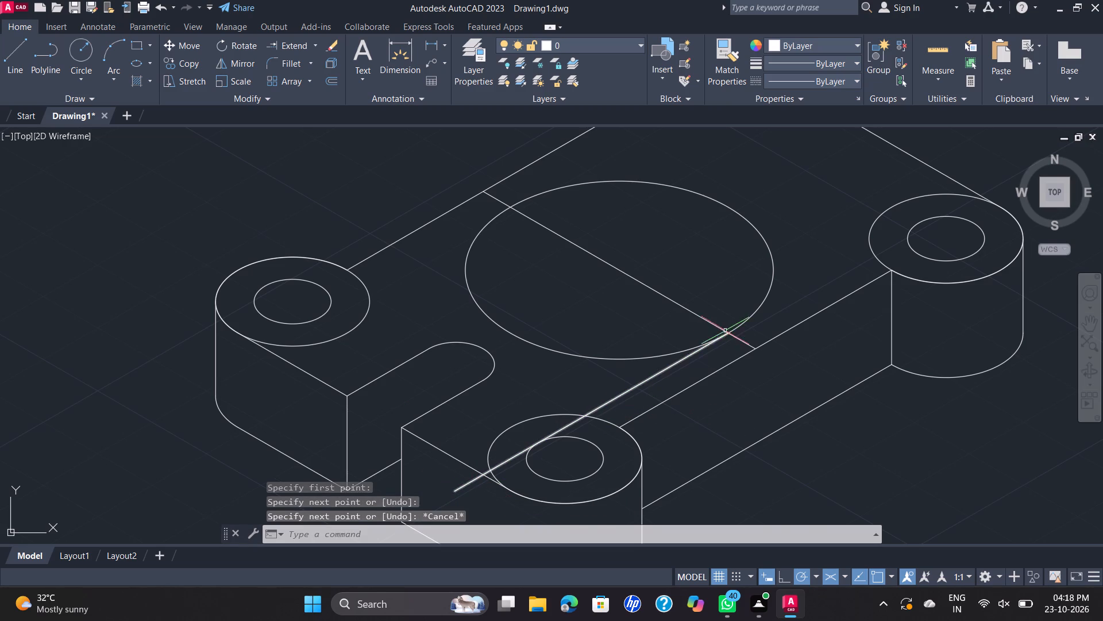
Erase the construction line running across the plate's top face through the central isocircle.
scroll(724, 328, down, 2)
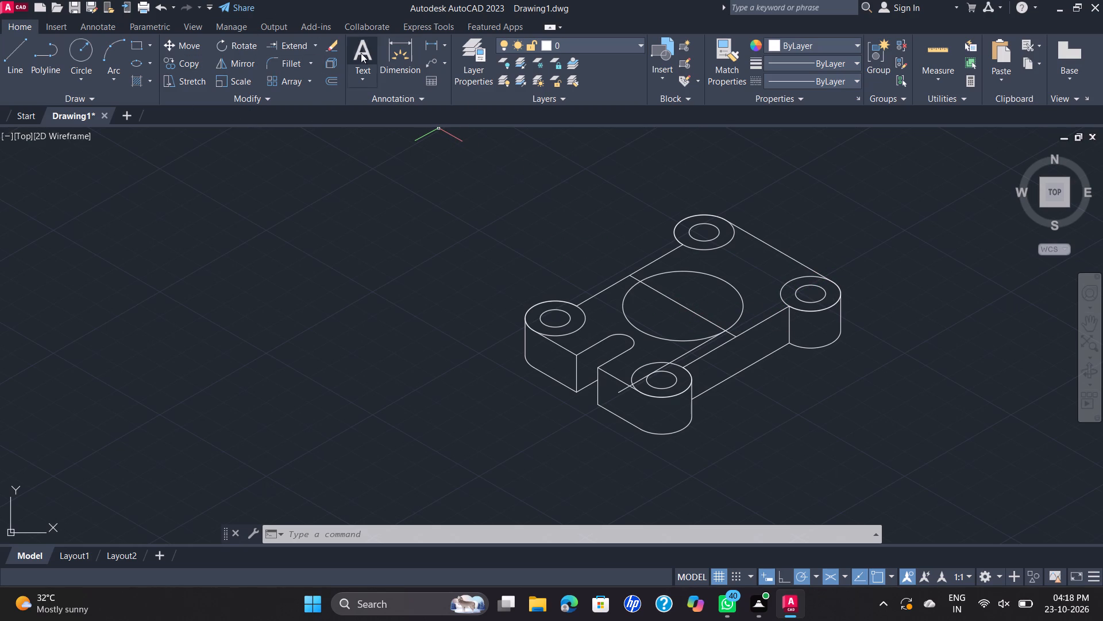
click(700, 313)
key(Delete)
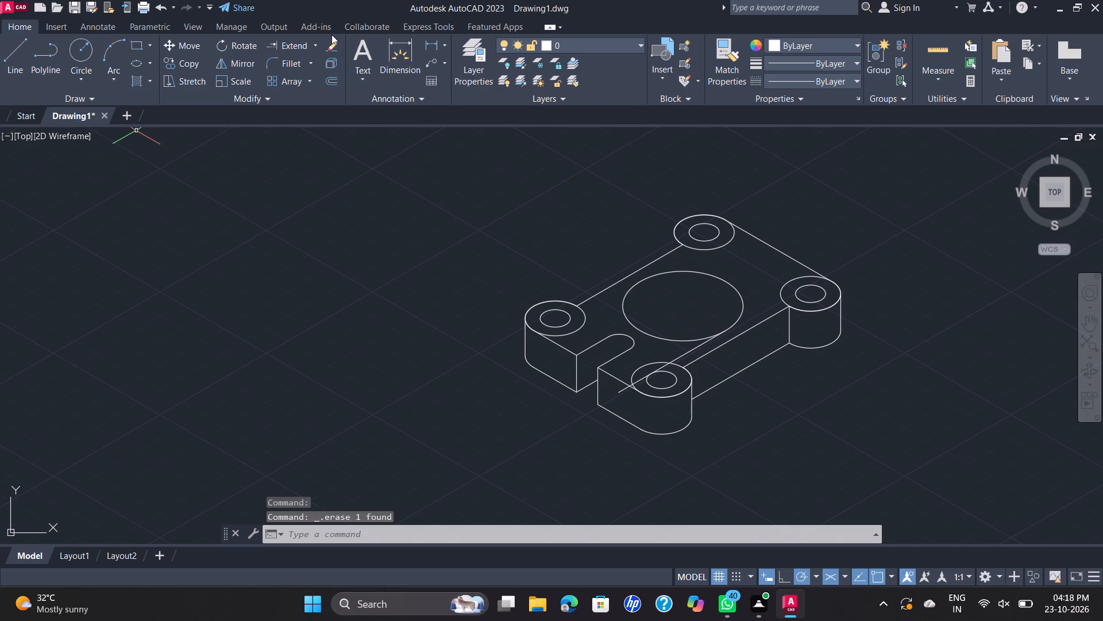
Extend the new line touching the central isocircle to the right lug's outer isocircle.
click(288, 45)
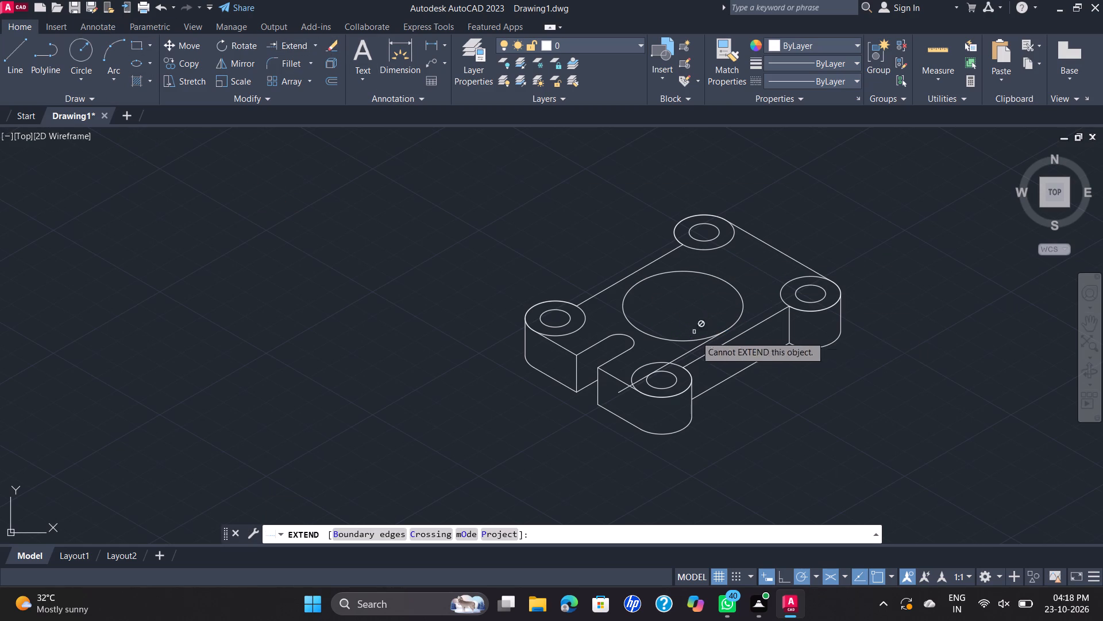
click(704, 344)
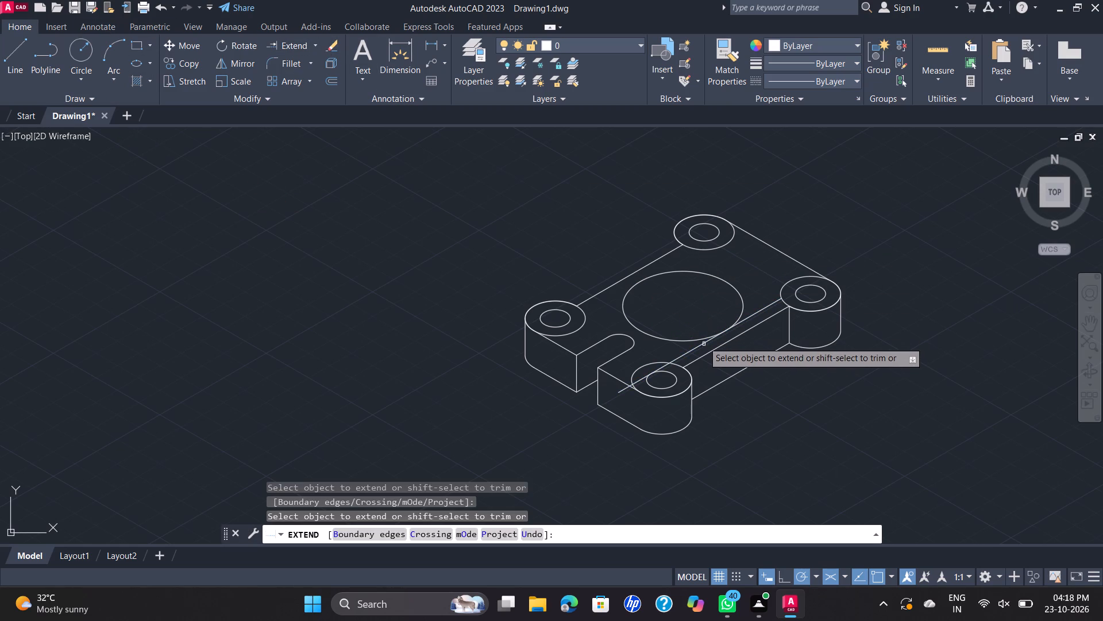
key(Escape)
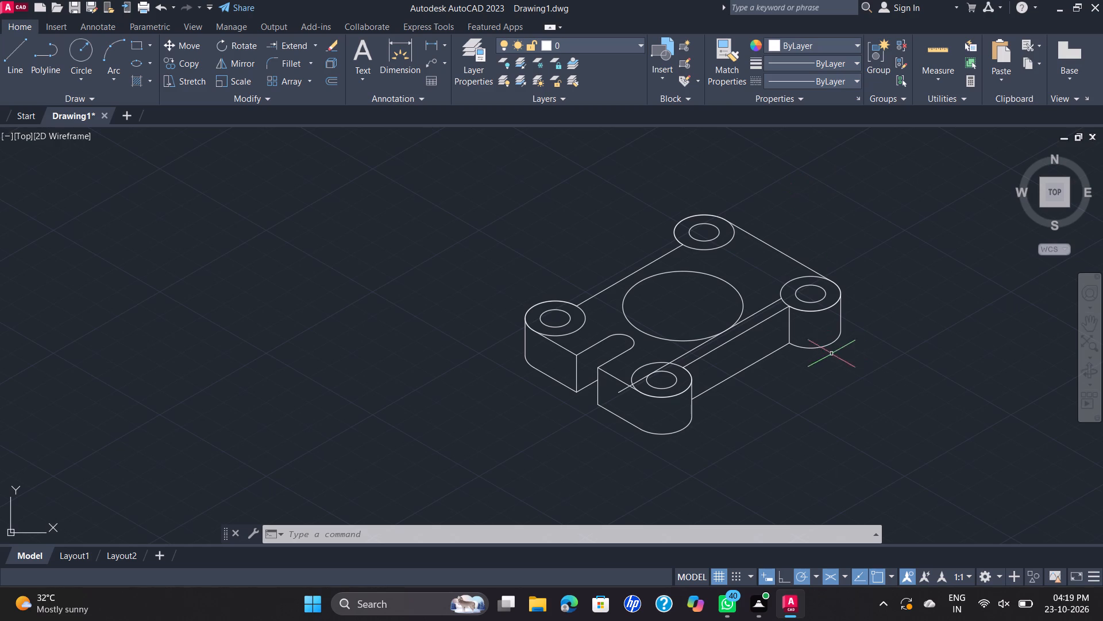
Erase the old top-face plate edge between the front and right lugs.
click(750, 336)
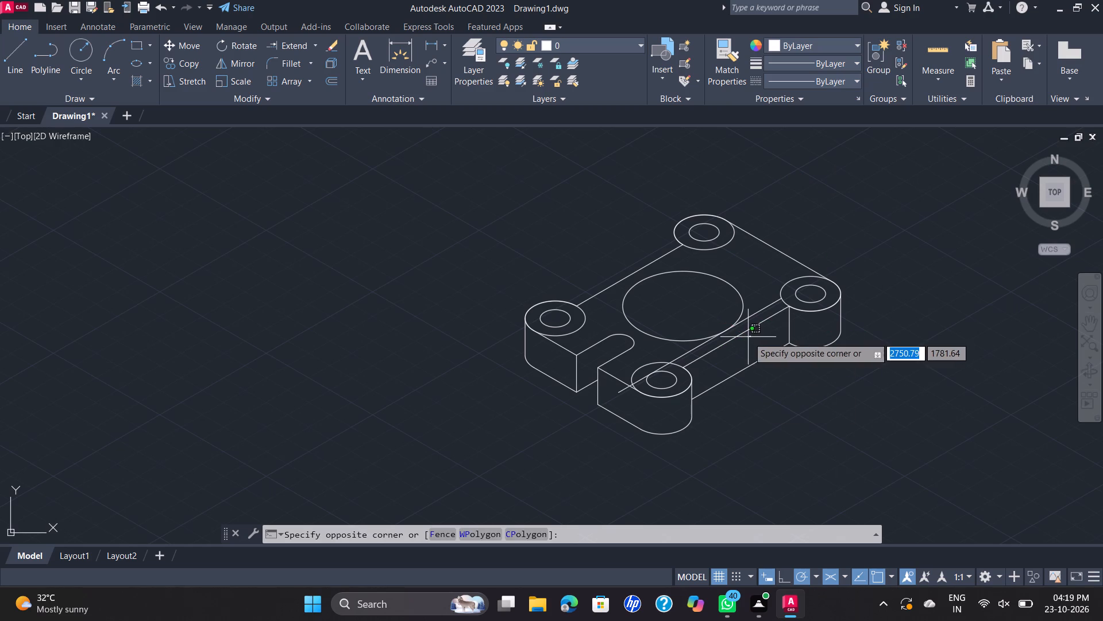
click(747, 337)
click(743, 332)
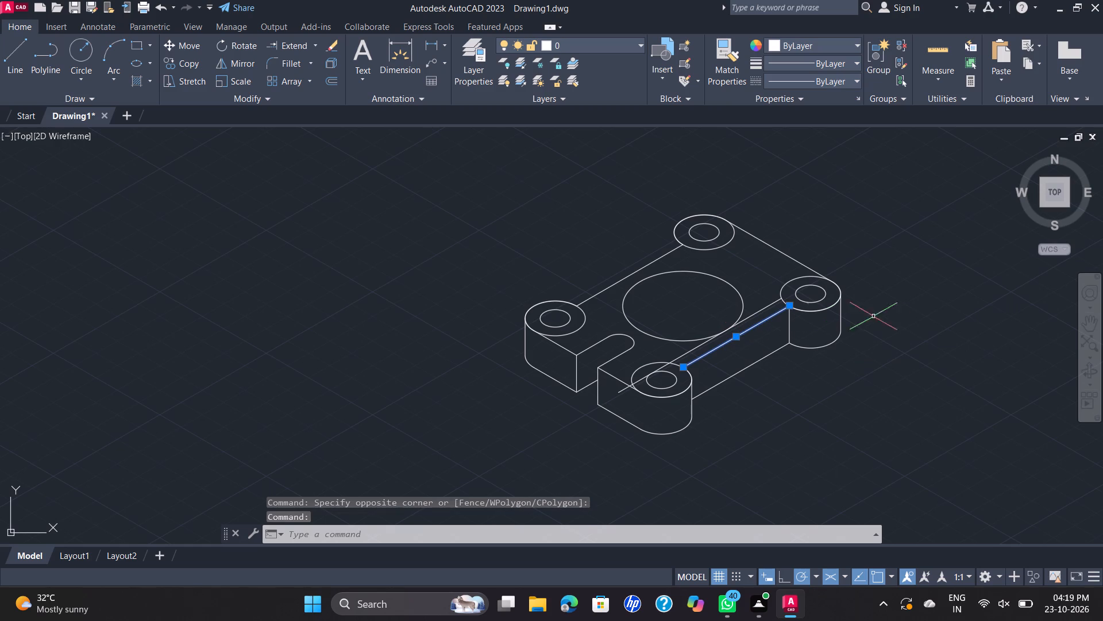
key(End)
key(Delete)
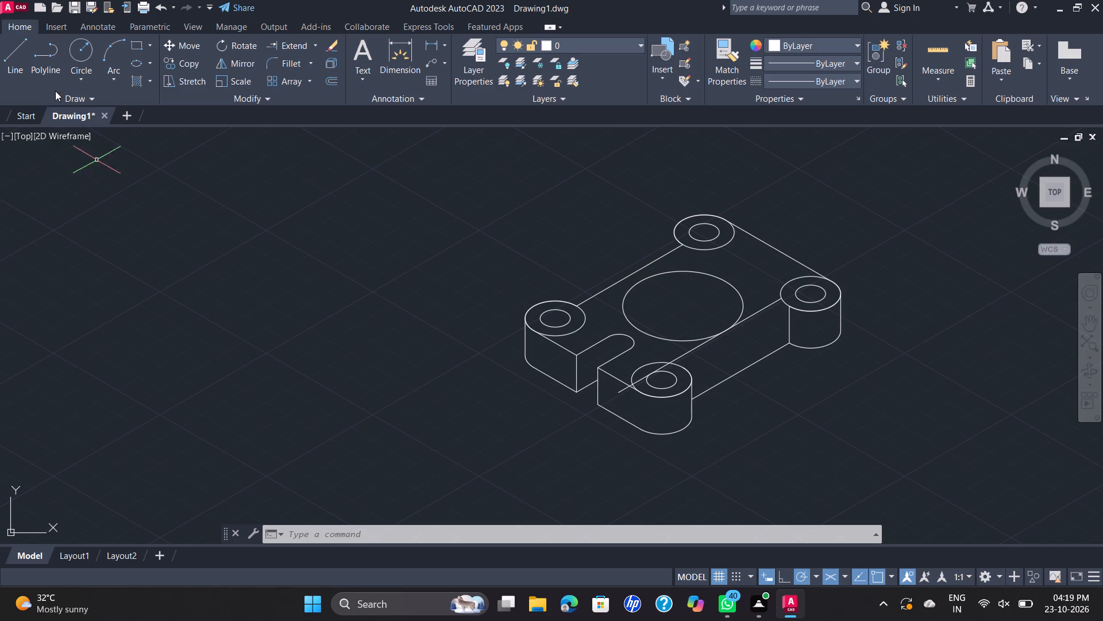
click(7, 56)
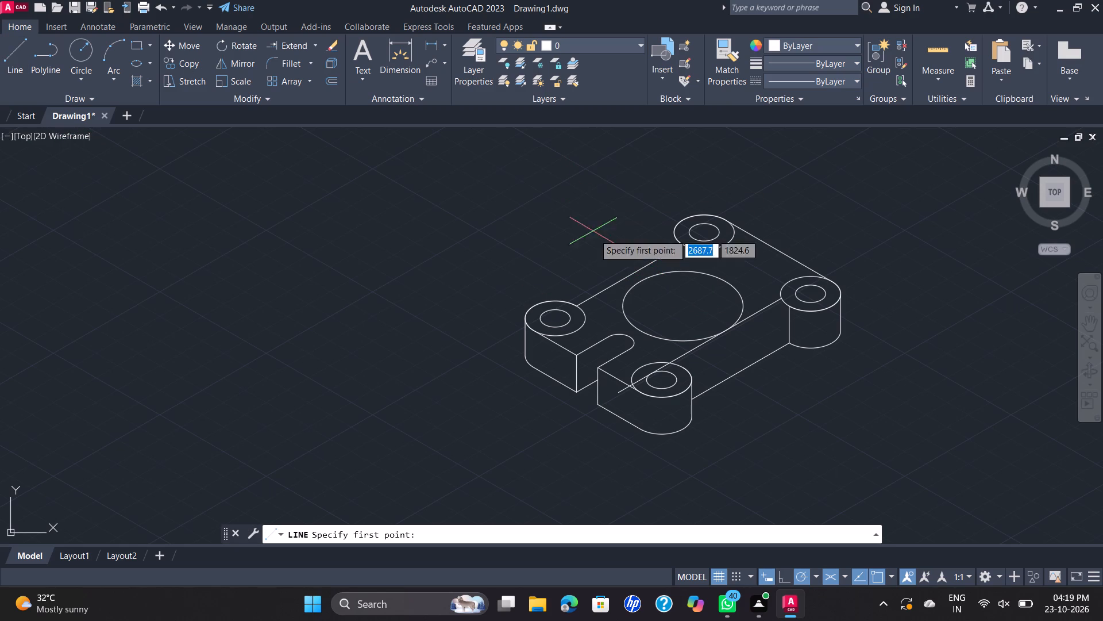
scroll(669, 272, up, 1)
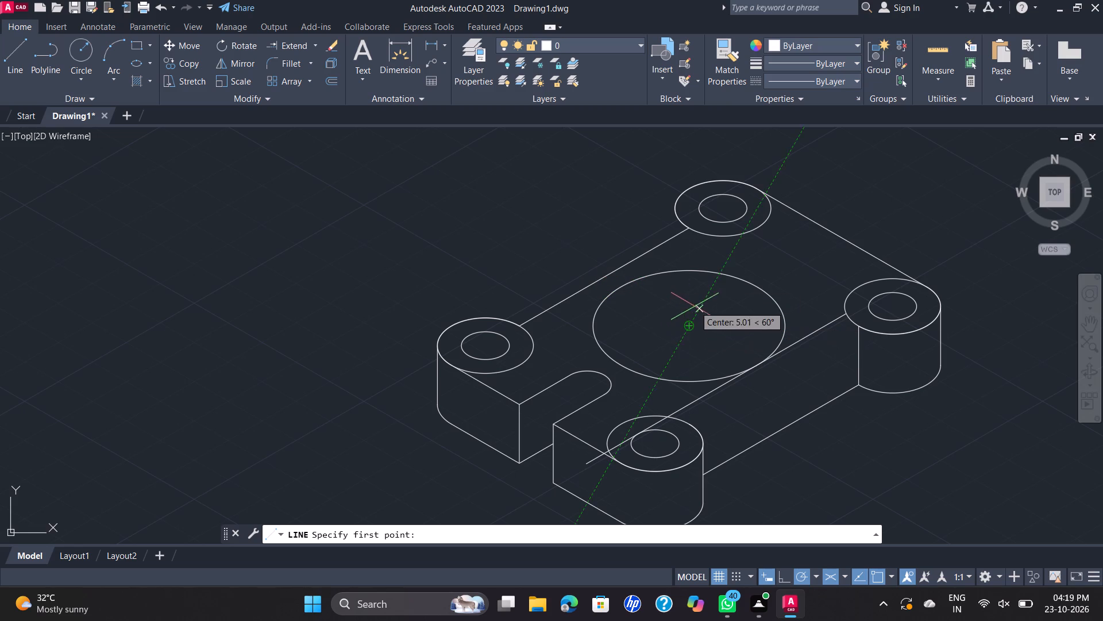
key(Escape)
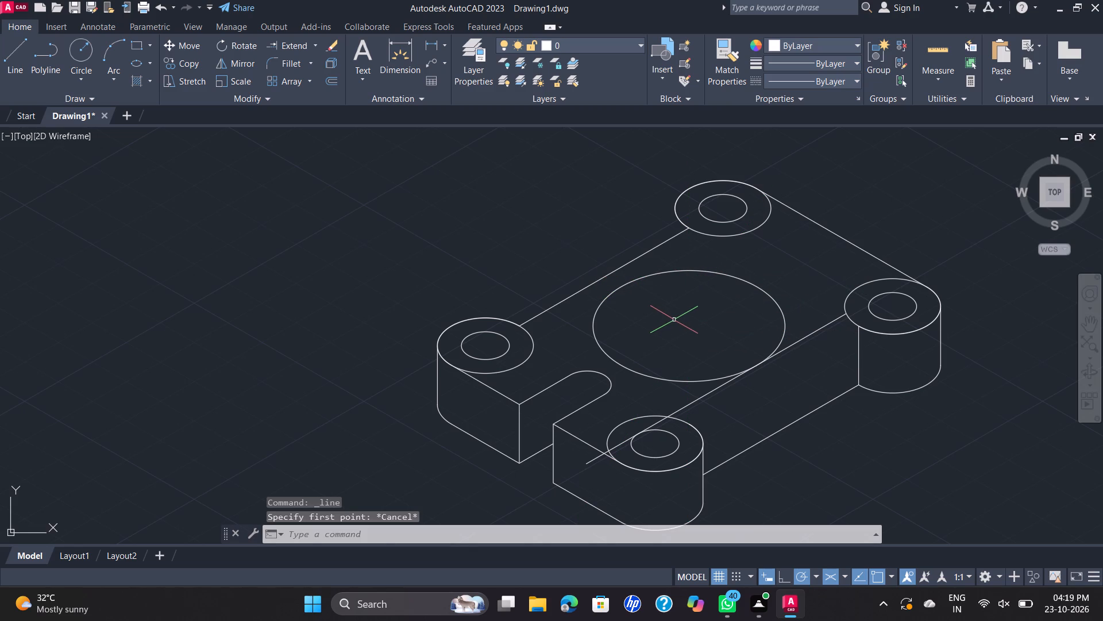
Draw a construction line at 150° from the central isocircle's centre to just beyond the plate's back-left top edge.
key(space)
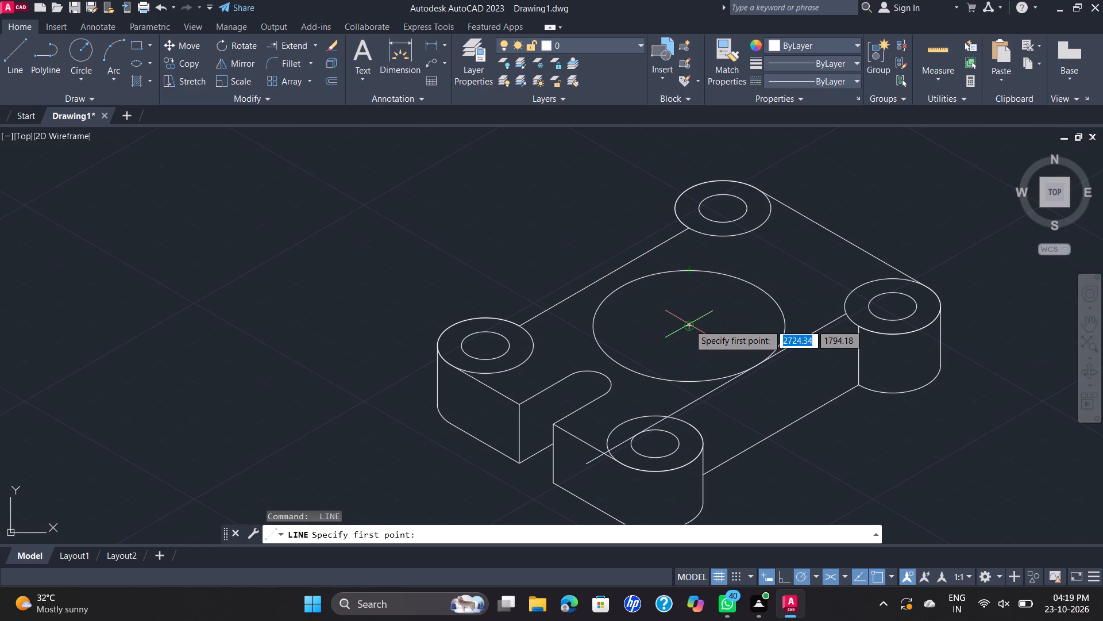
click(689, 324)
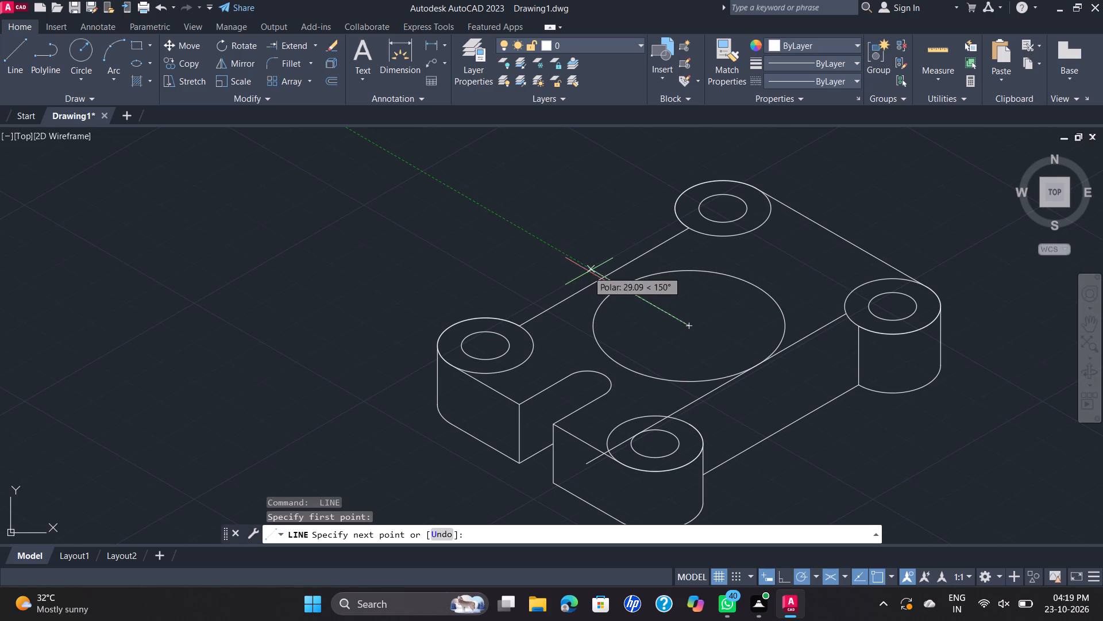
click(581, 267)
key(Escape)
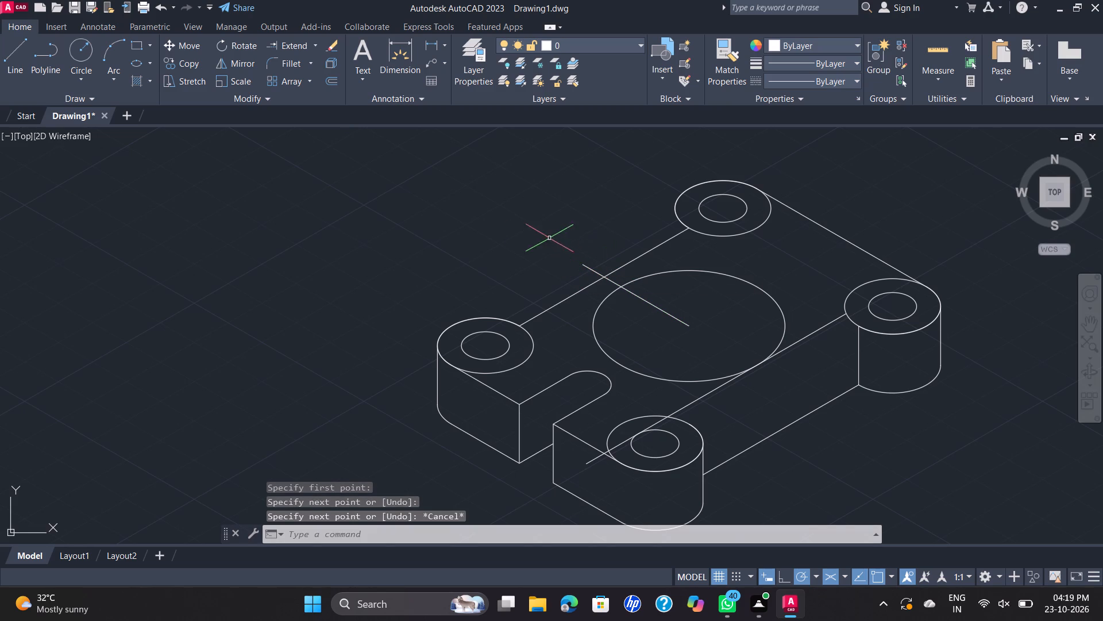
Draw a line at 210° from where the construction line crosses the central isocircle, running past the left lug.
key(space)
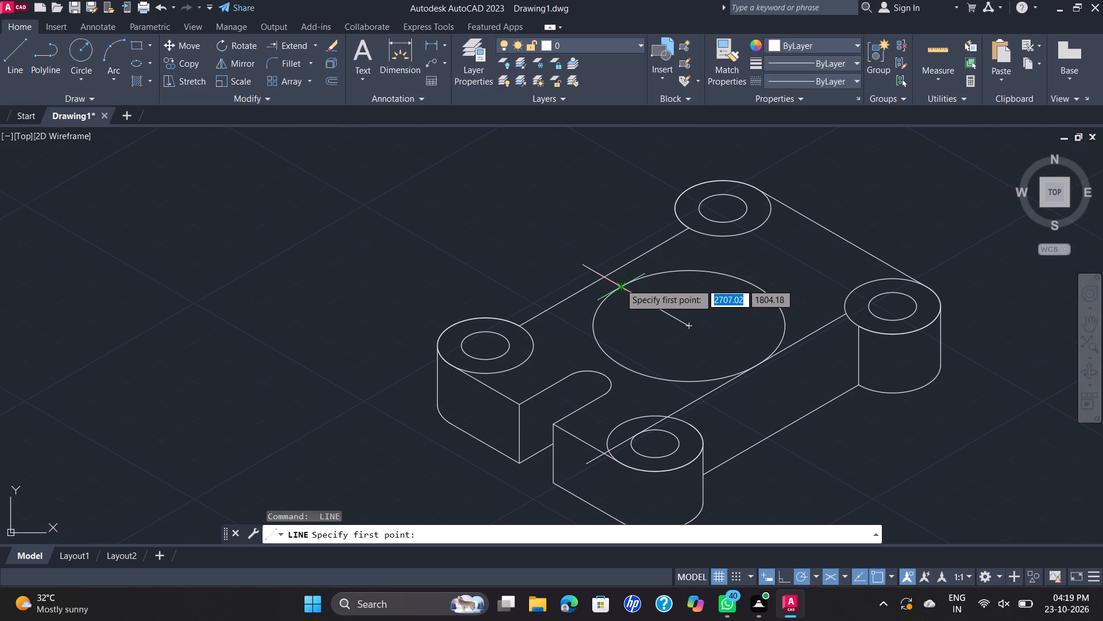
click(620, 283)
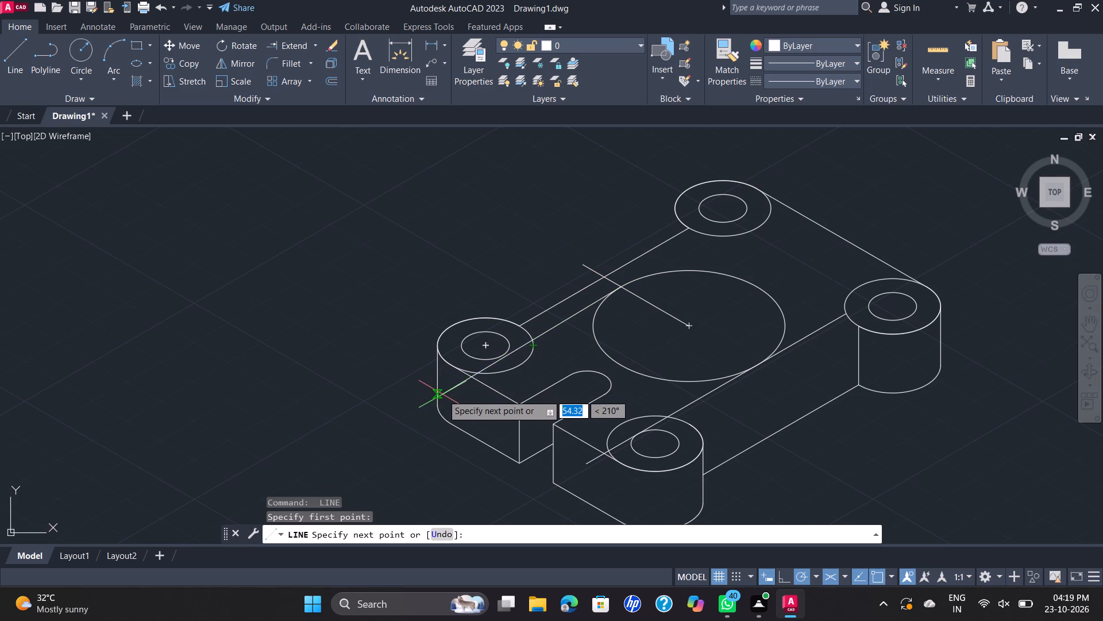
click(402, 420)
key(Escape)
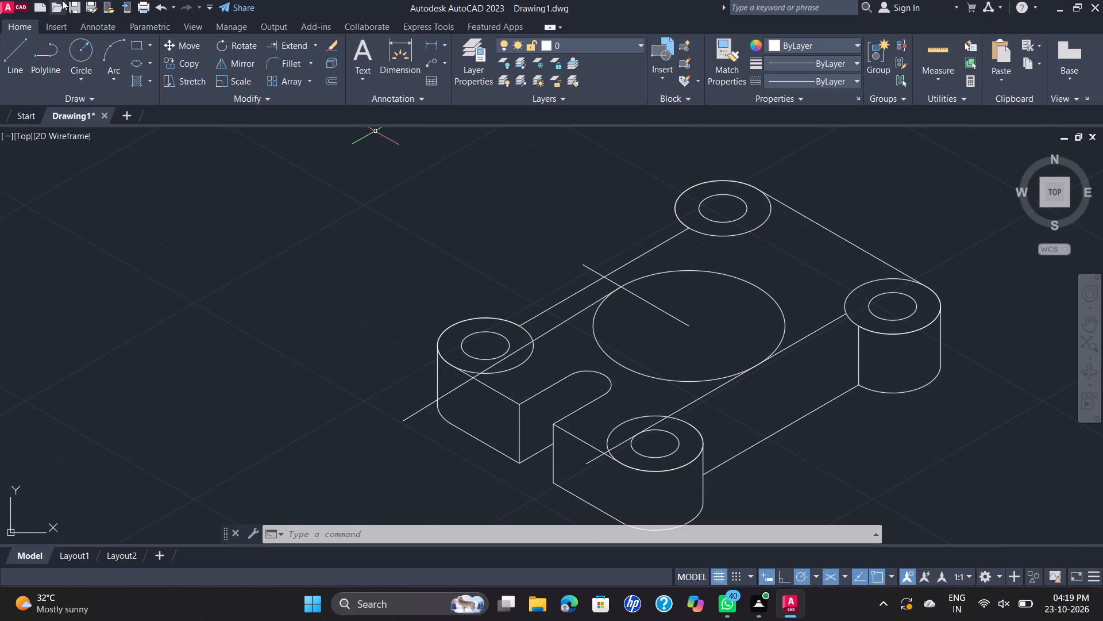
Trim the new line back to the left lug's outer isocircle, removing the parts inside and beyond the lug.
click(319, 43)
click(314, 72)
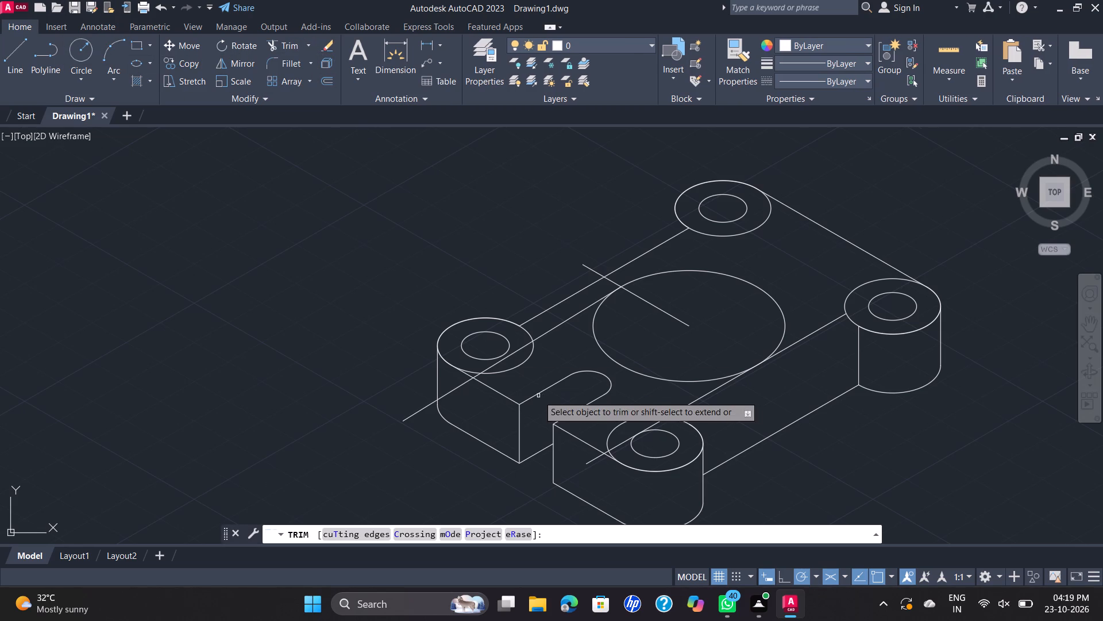
click(520, 348)
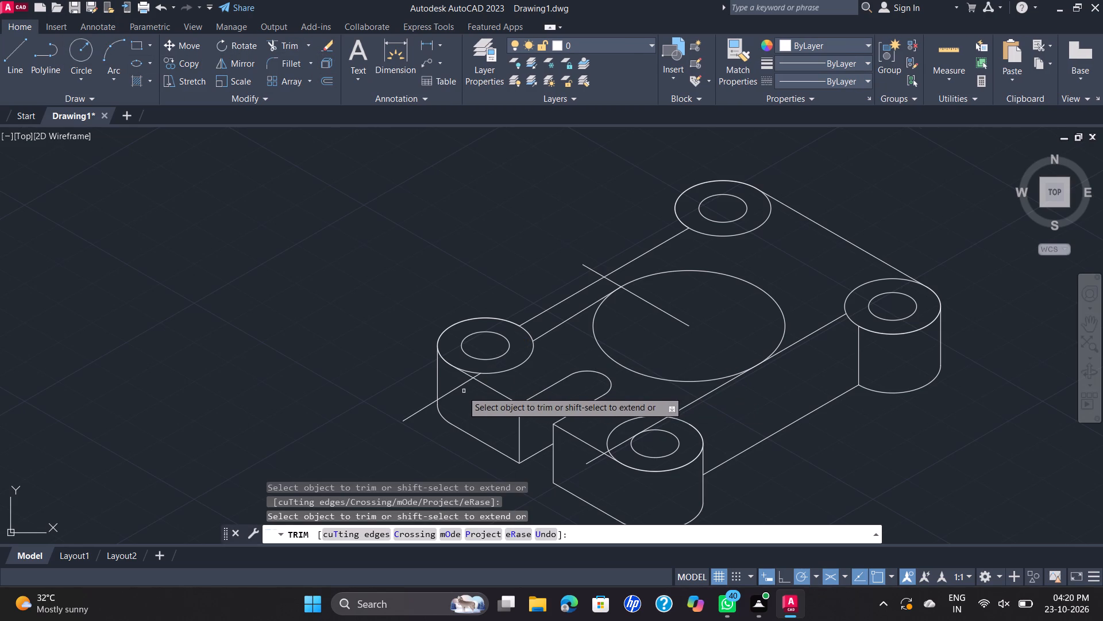
click(456, 388)
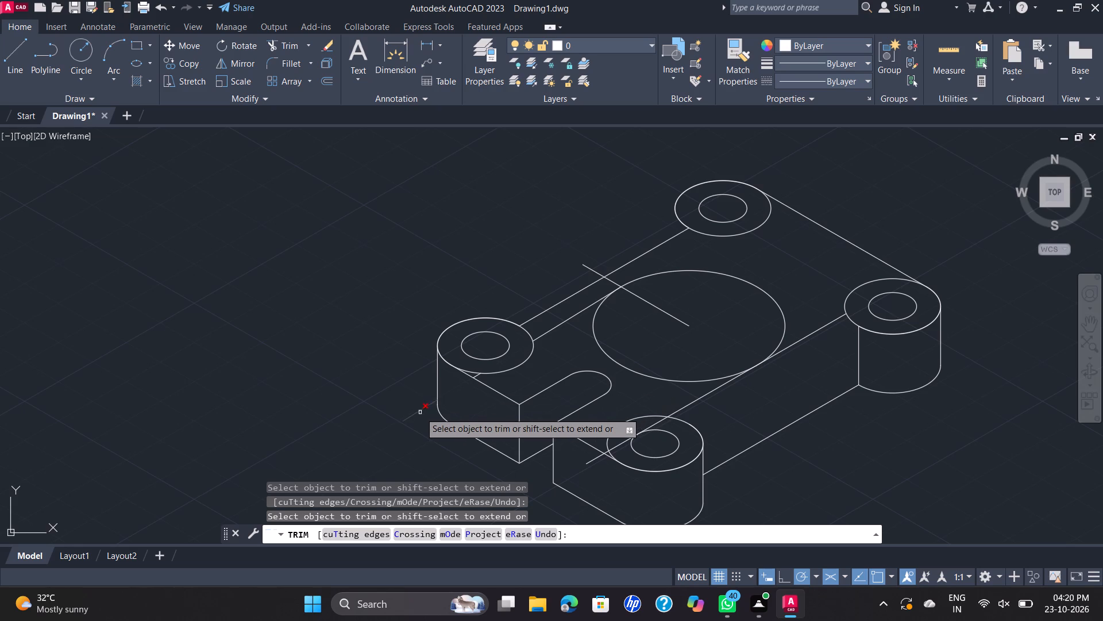
click(420, 412)
scroll(481, 383, up, 2)
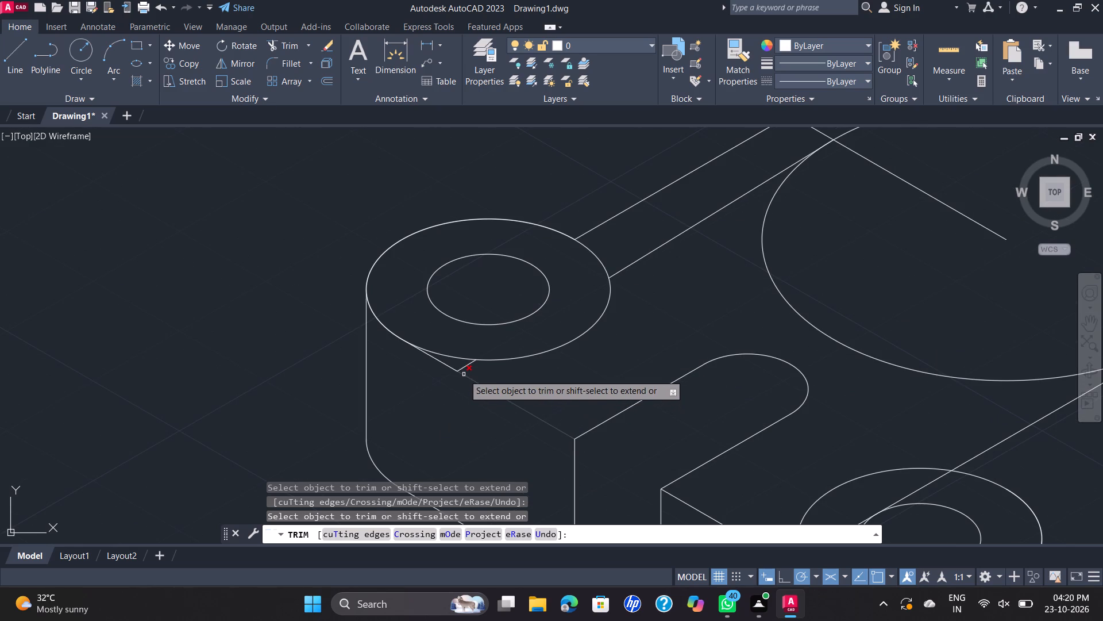
click(461, 368)
key(Escape)
Erase the construction line drawn from the central isocircle's centre.
scroll(657, 322, down, 1)
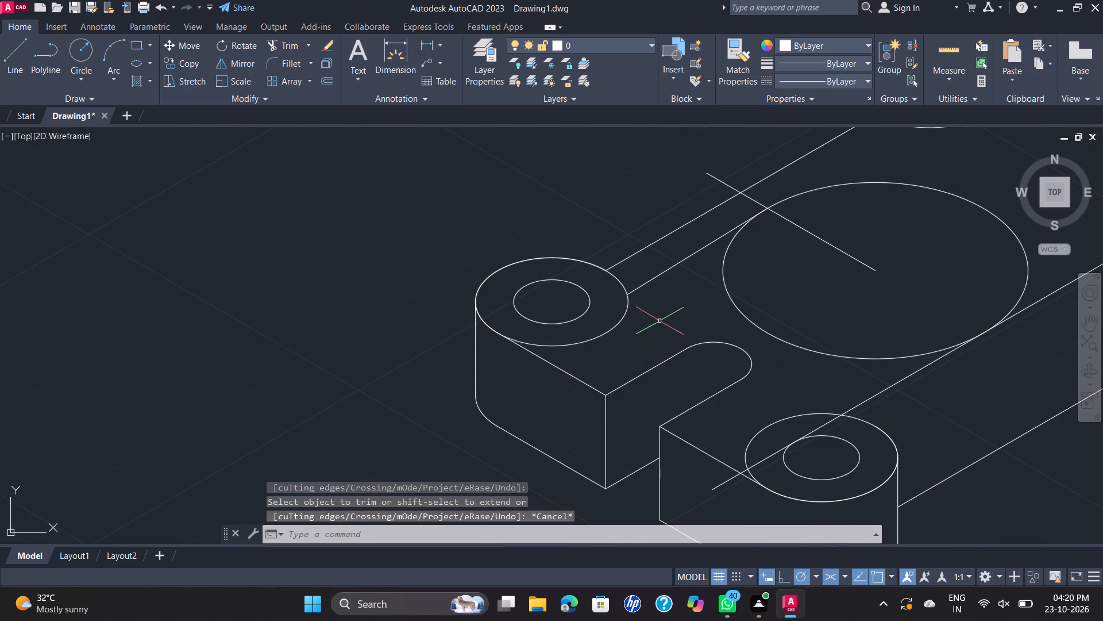
scroll(669, 310, down, 1)
middle_drag(668, 310, 622, 338)
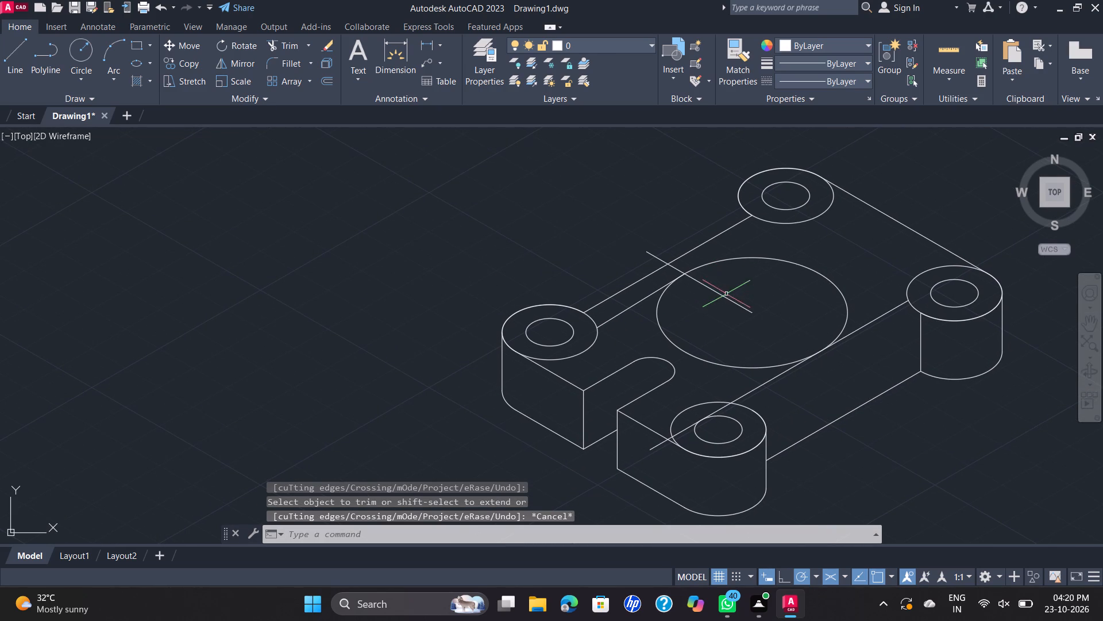
click(726, 297)
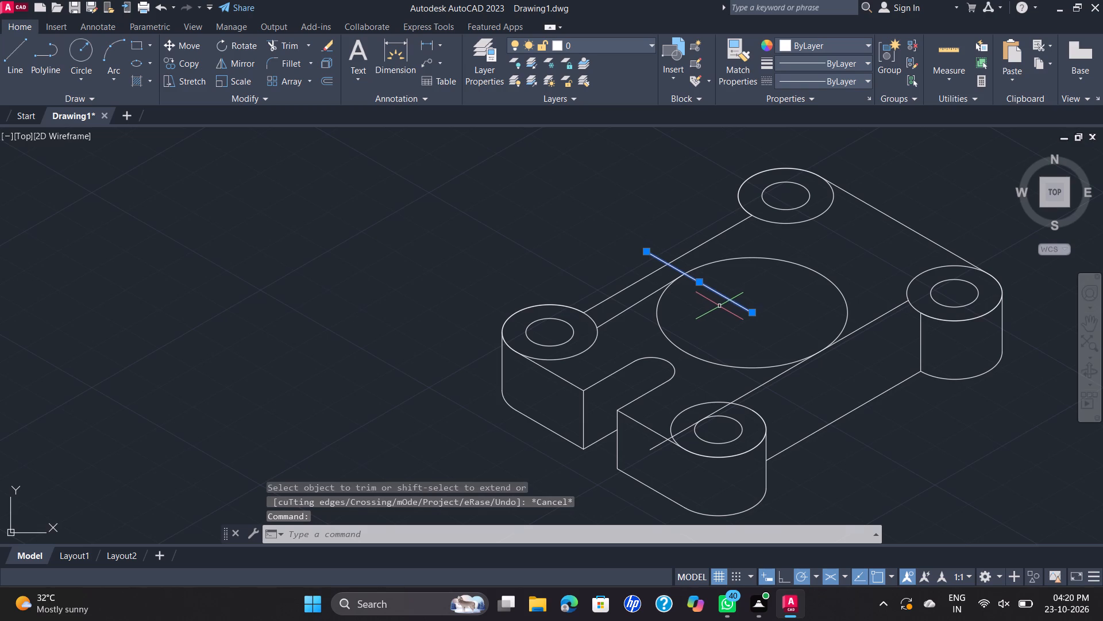
key(Delete)
Extend the line between the left lug and the central isocircle to the back lug's outer isocircle.
click(305, 47)
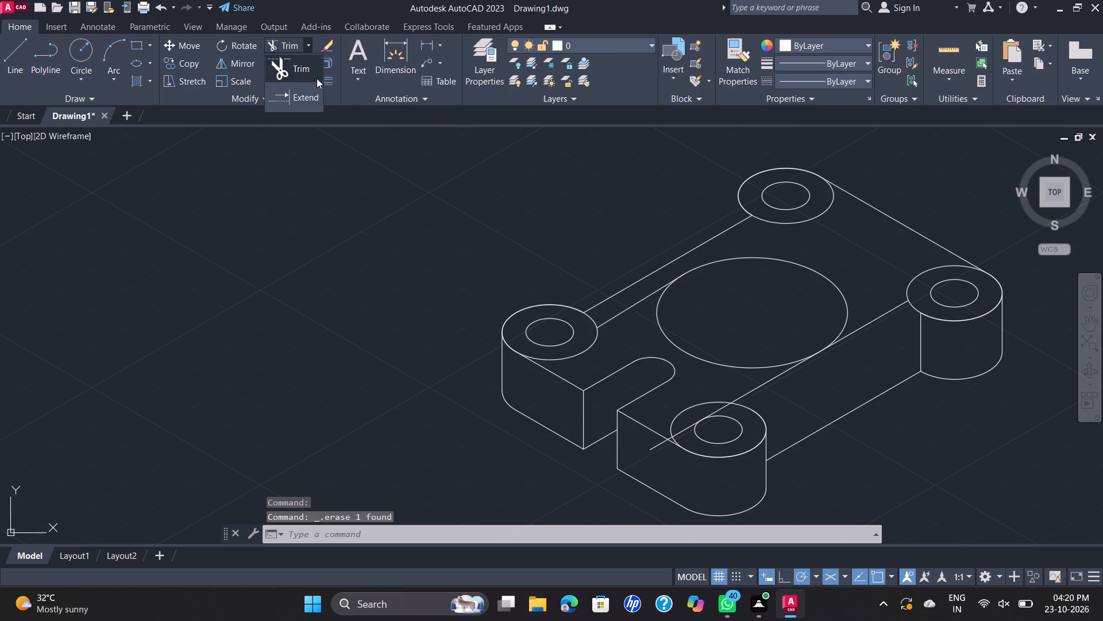
click(316, 95)
scroll(687, 285, up, 2)
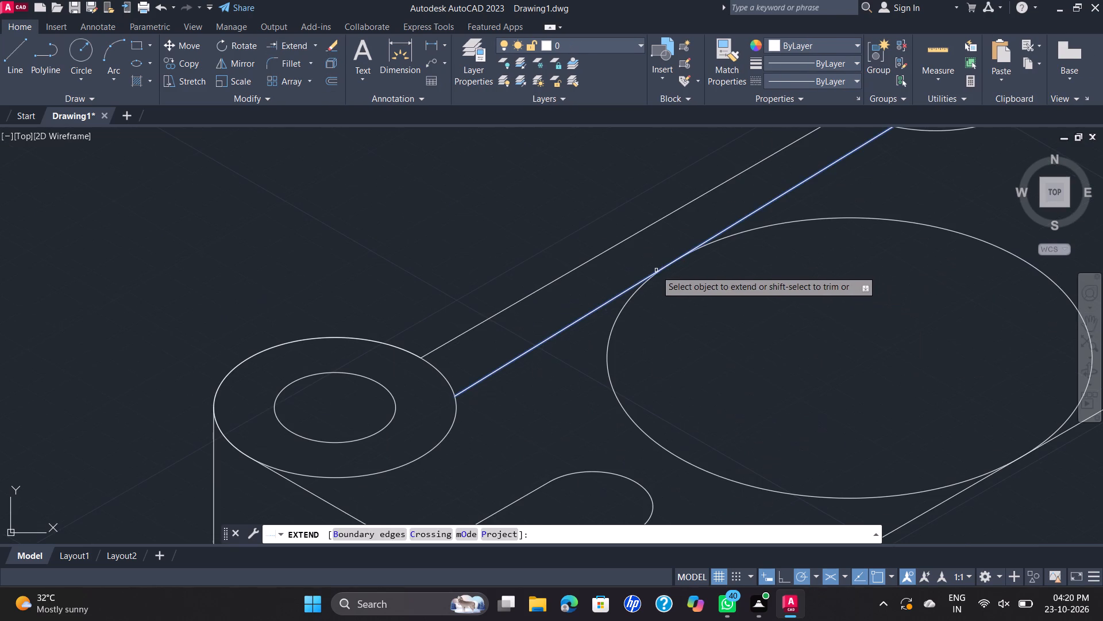
click(656, 270)
scroll(731, 249, down, 2)
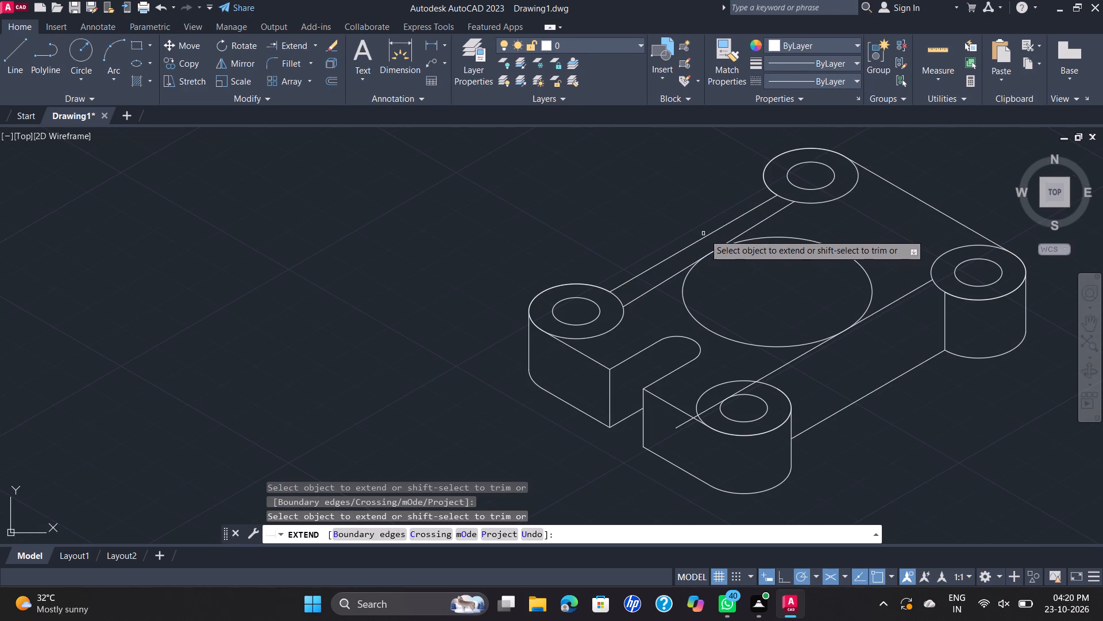
Erase the outer of the two parallel lines running between the left lug and the back lug.
click(705, 235)
click(708, 235)
key(Escape)
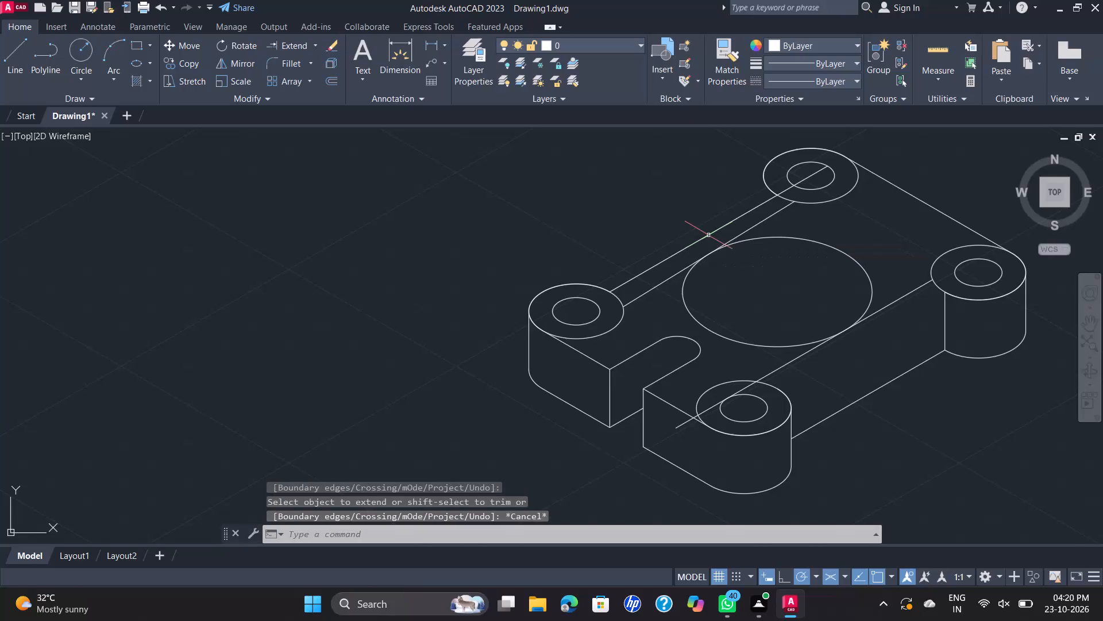
click(708, 235)
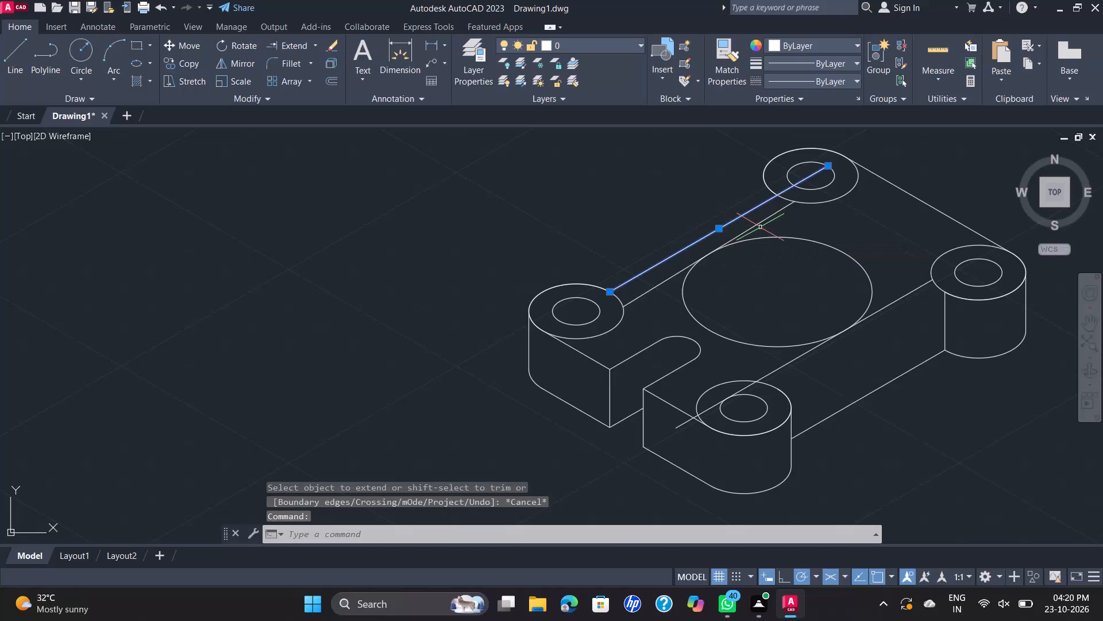
key(Delete)
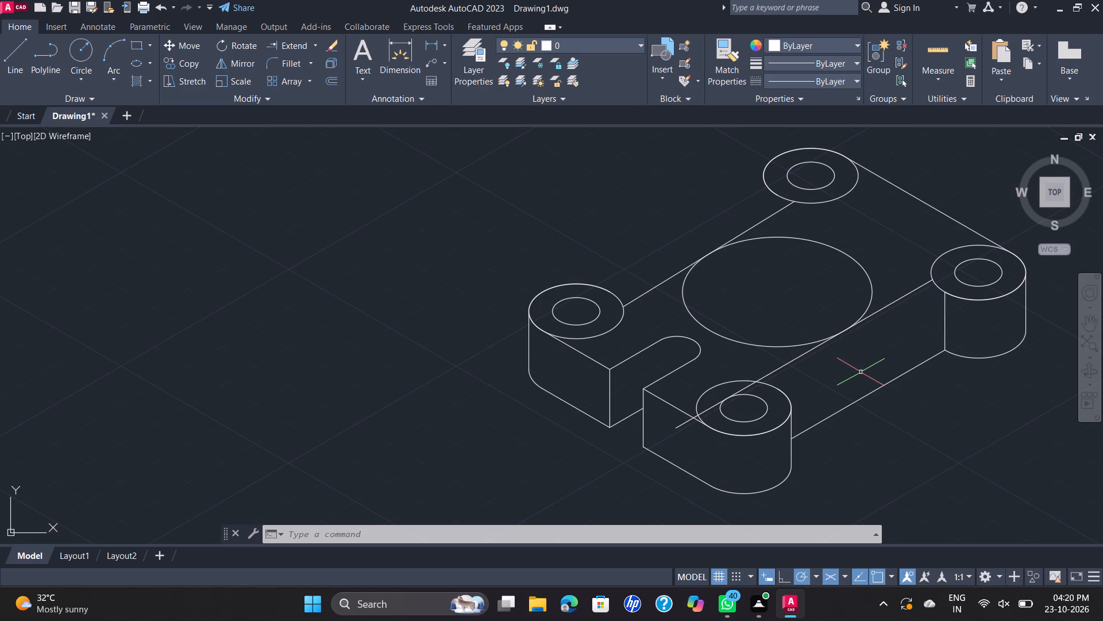
Trim the side edge tangent to the central isocircle back to the front lug's outer isocircle, removing the parts inside and beyond the lug.
scroll(863, 375, down, 1)
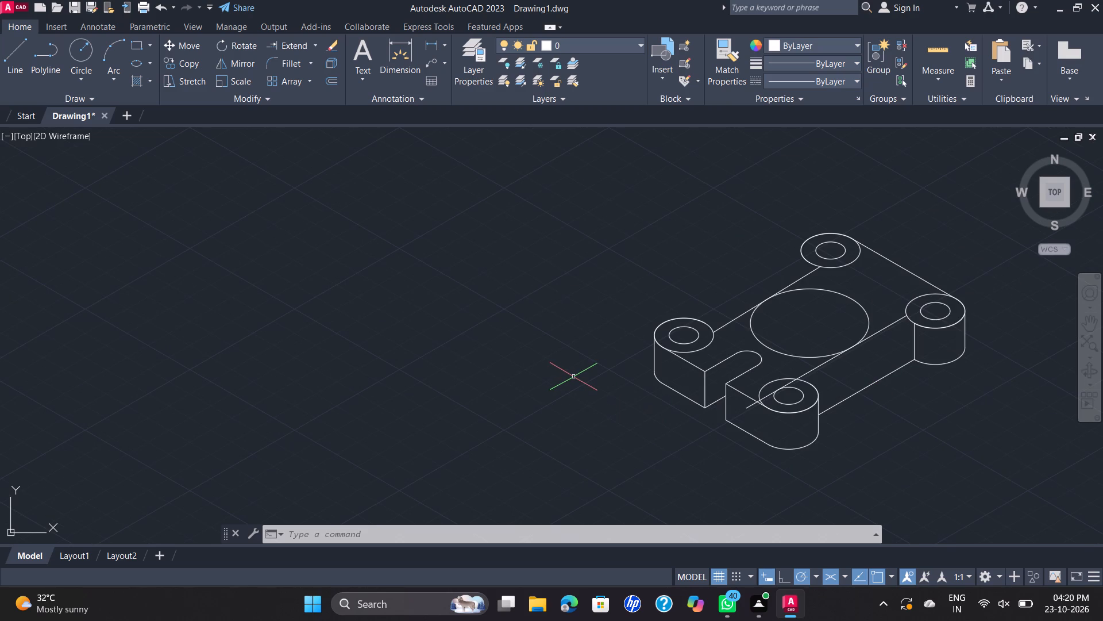
text(TR)
key(Return)
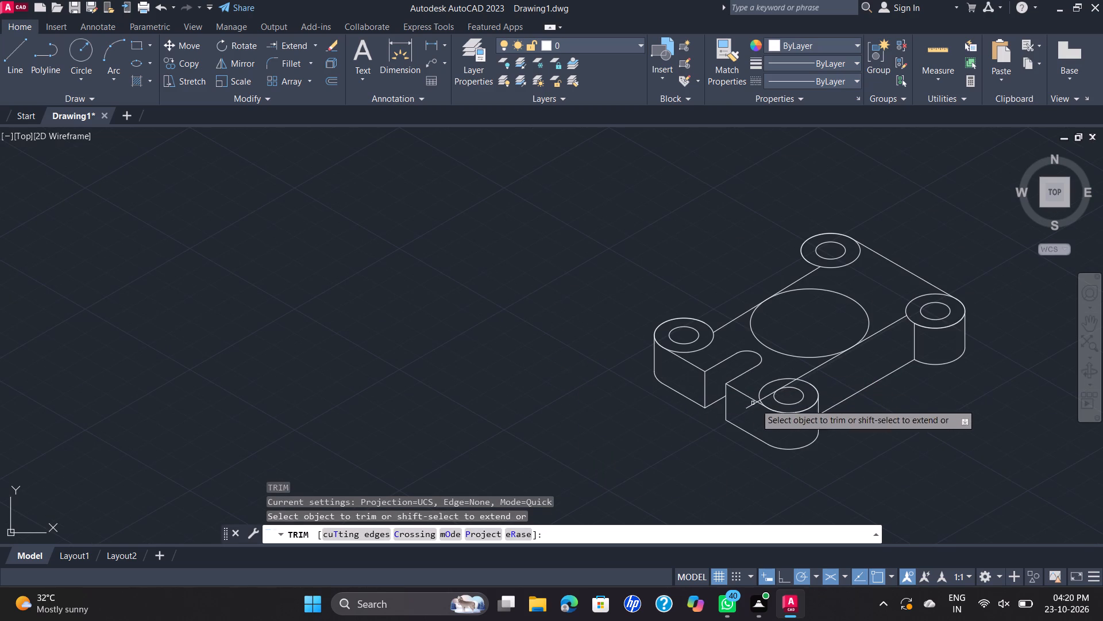
scroll(758, 404, up, 1)
click(741, 410)
scroll(755, 404, up, 2)
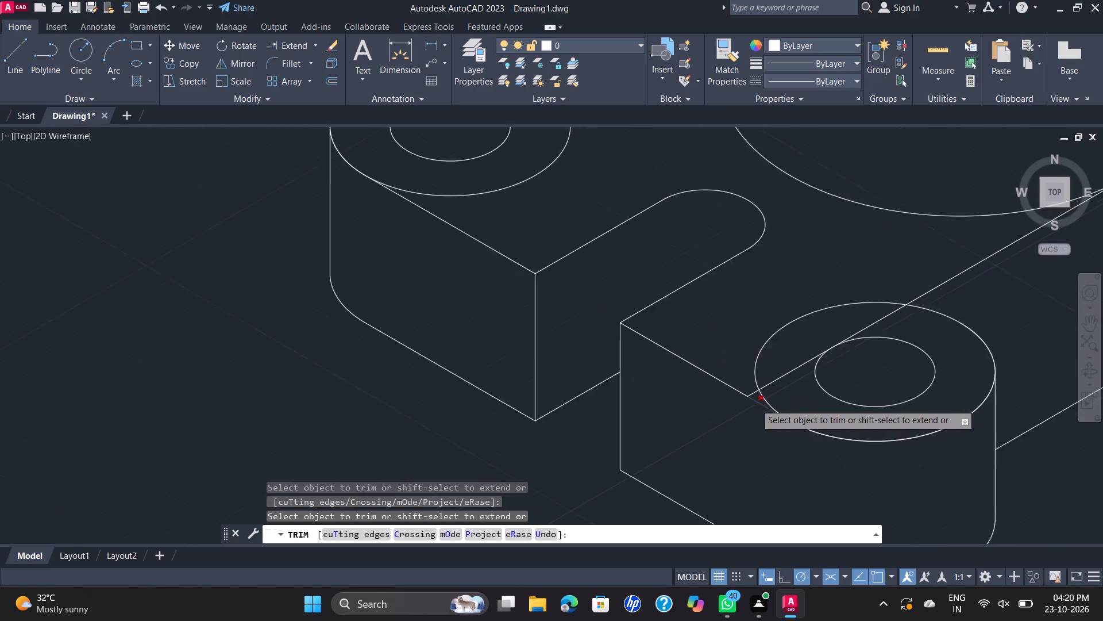
scroll(755, 404, up, 1)
click(749, 386)
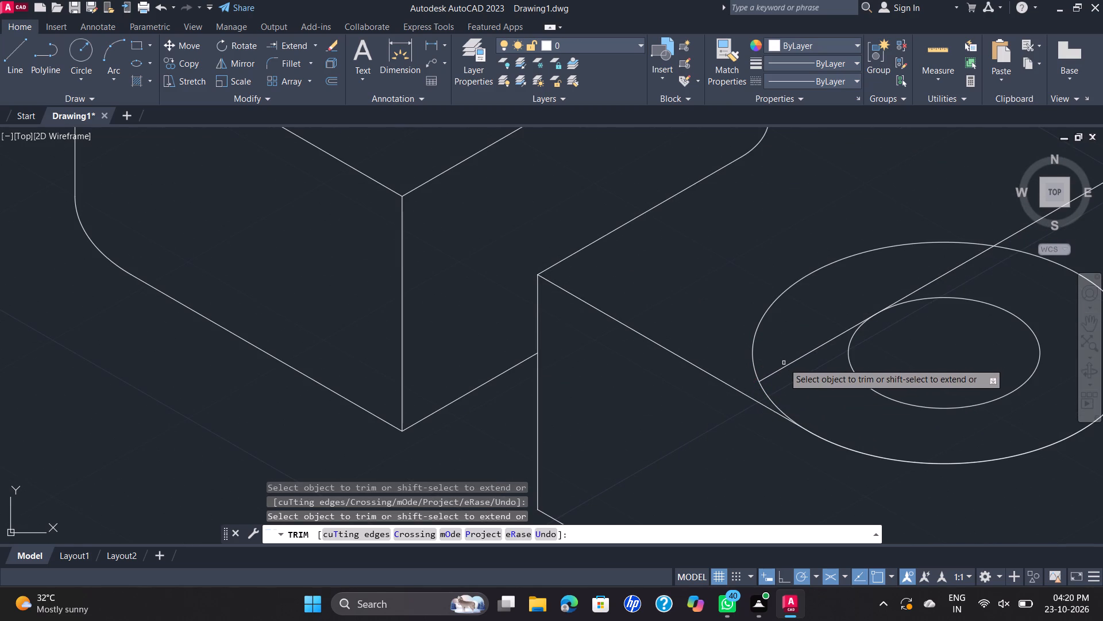
click(784, 366)
scroll(784, 366, down, 2)
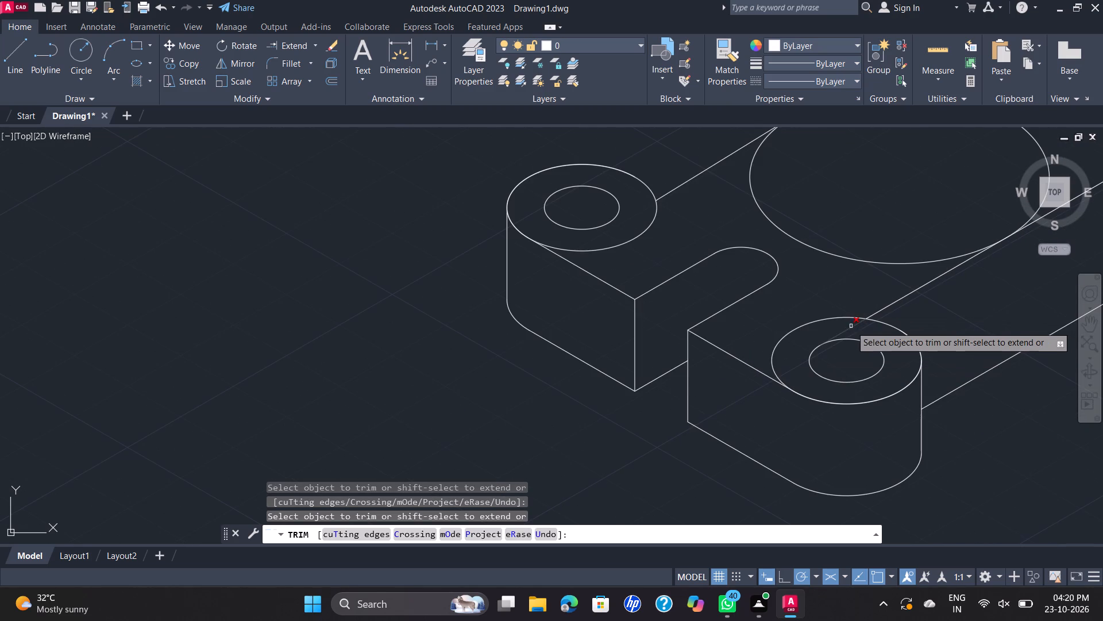
click(851, 326)
scroll(851, 326, down, 1)
middle_drag(874, 325, 745, 405)
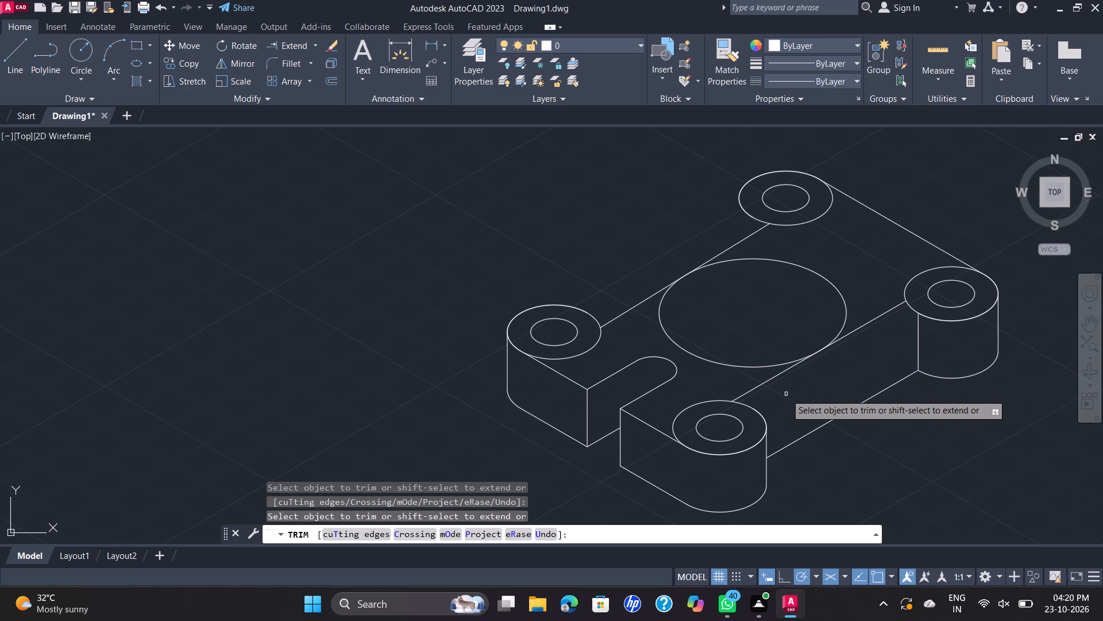
scroll(786, 394, down, 1)
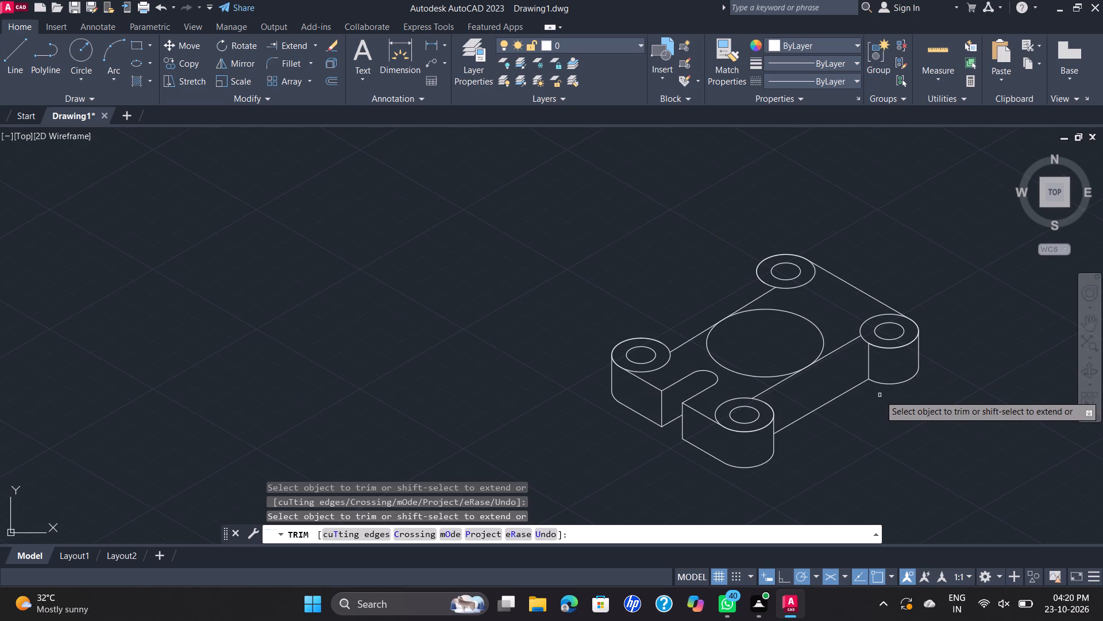
key(grave)
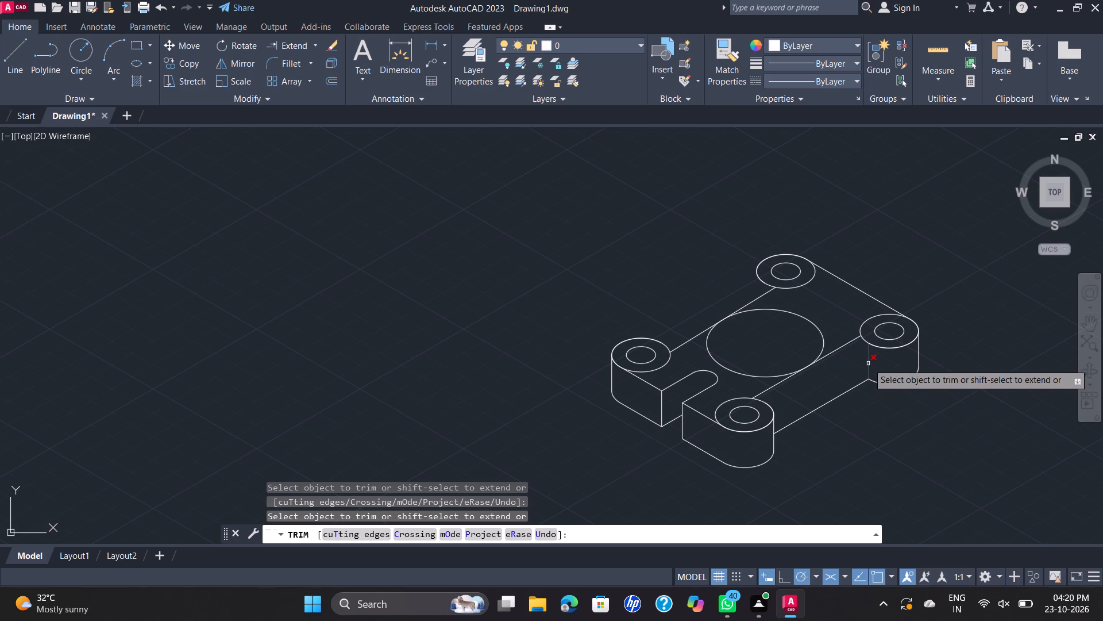
key(Escape)
key(Escape)
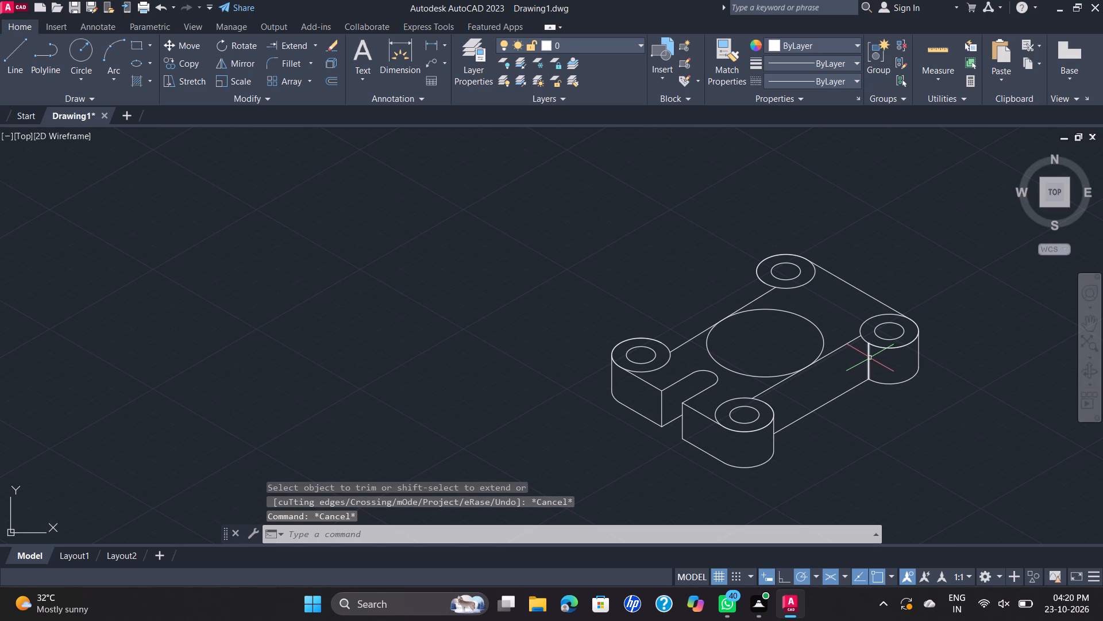
Erase the bottom edge between the right and front lugs, the right lug's inner vertical edge and the front lug's vertical edge.
click(869, 358)
click(836, 399)
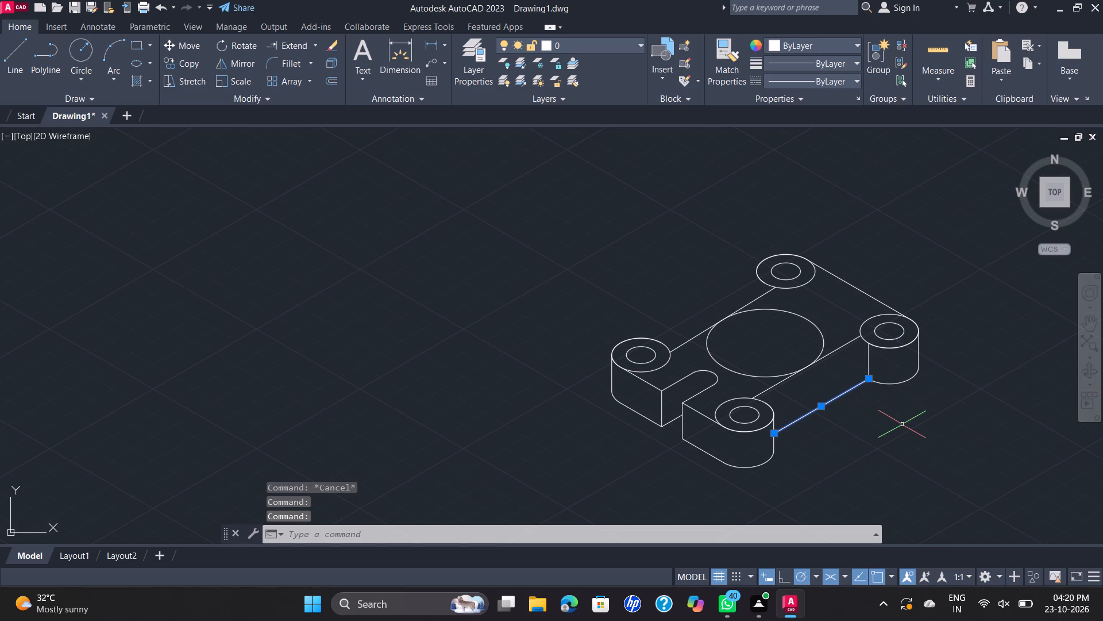
key(Delete)
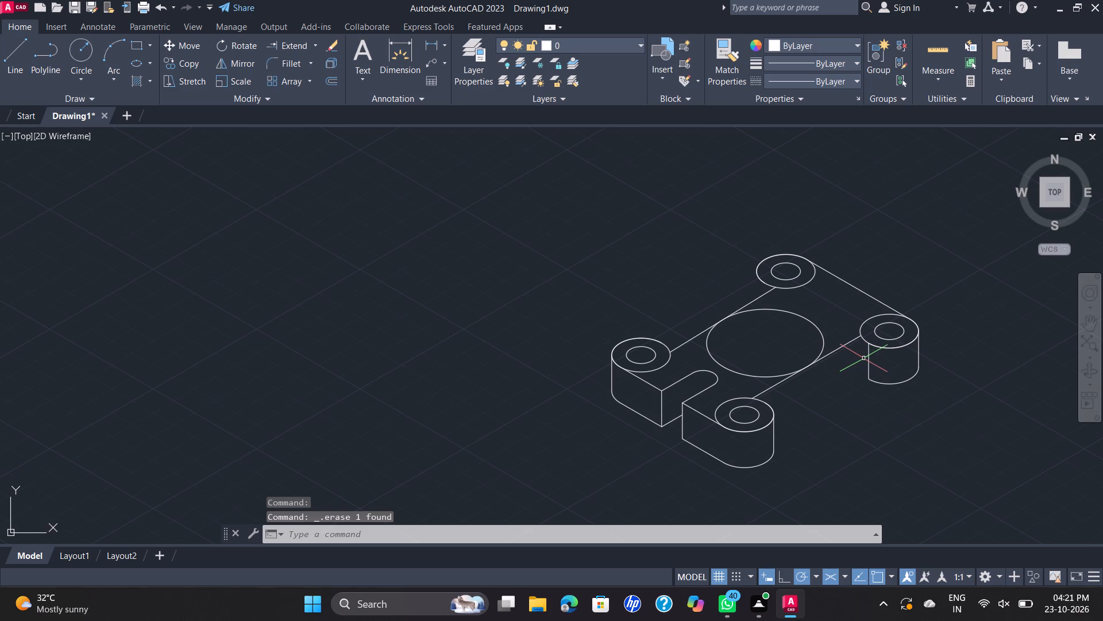
click(869, 359)
key(Delete)
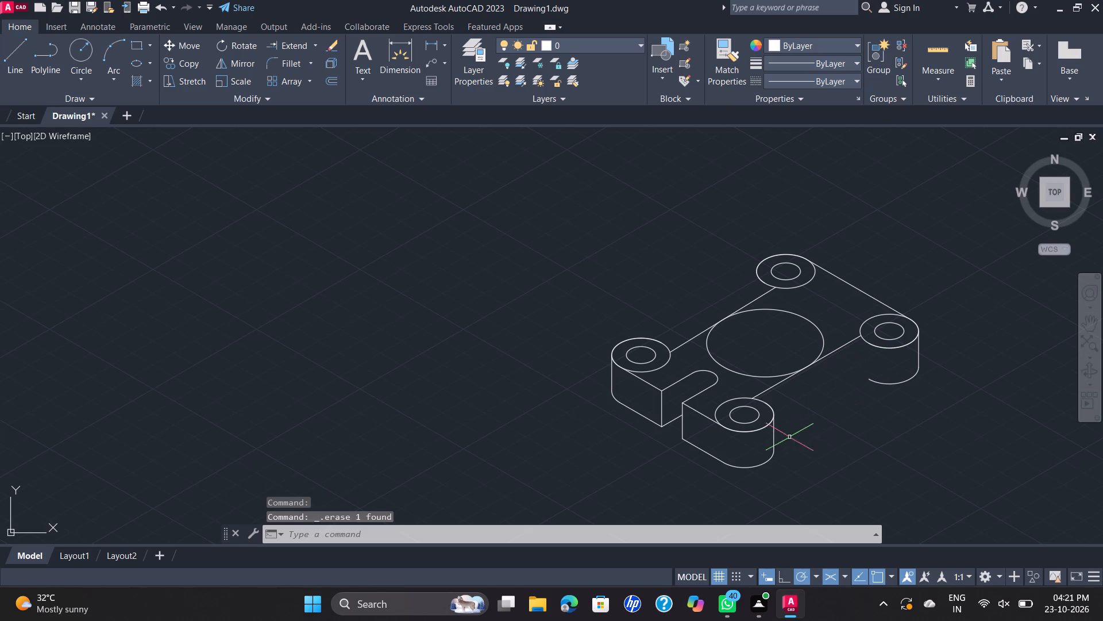
click(774, 435)
key(Delete)
Extend the right lug's bottom arc into a full isocircle.
click(286, 45)
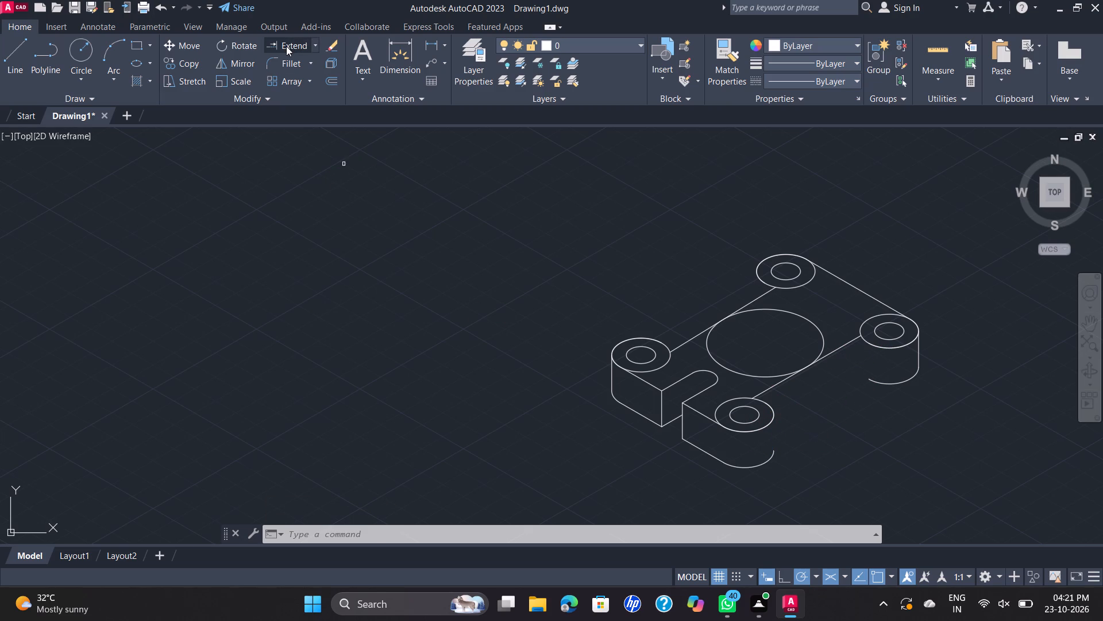
click(880, 382)
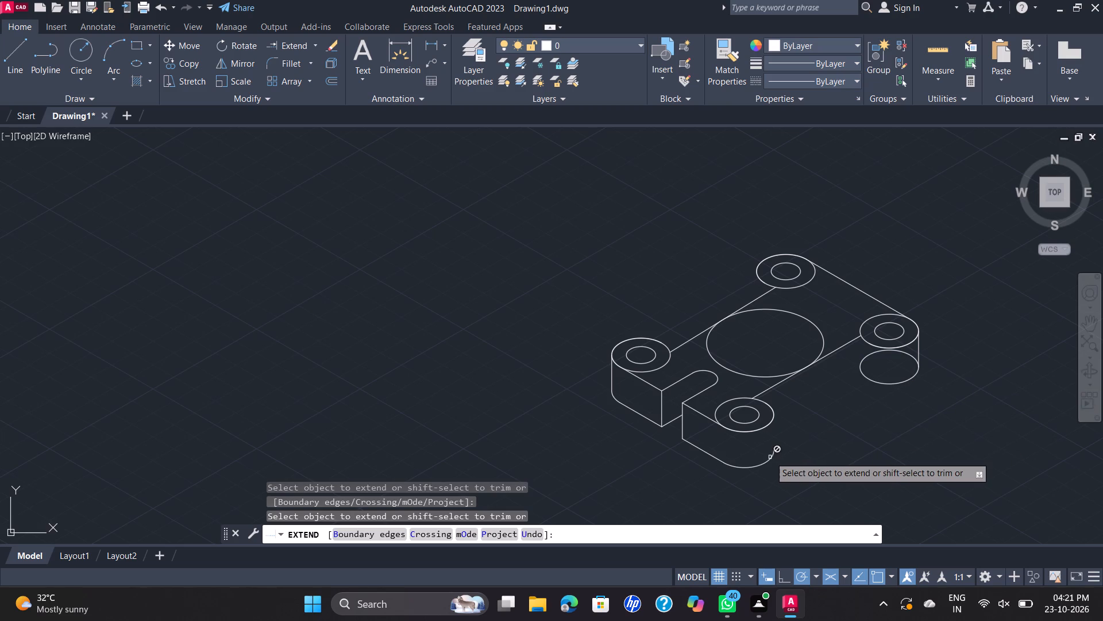
scroll(772, 456, up, 2)
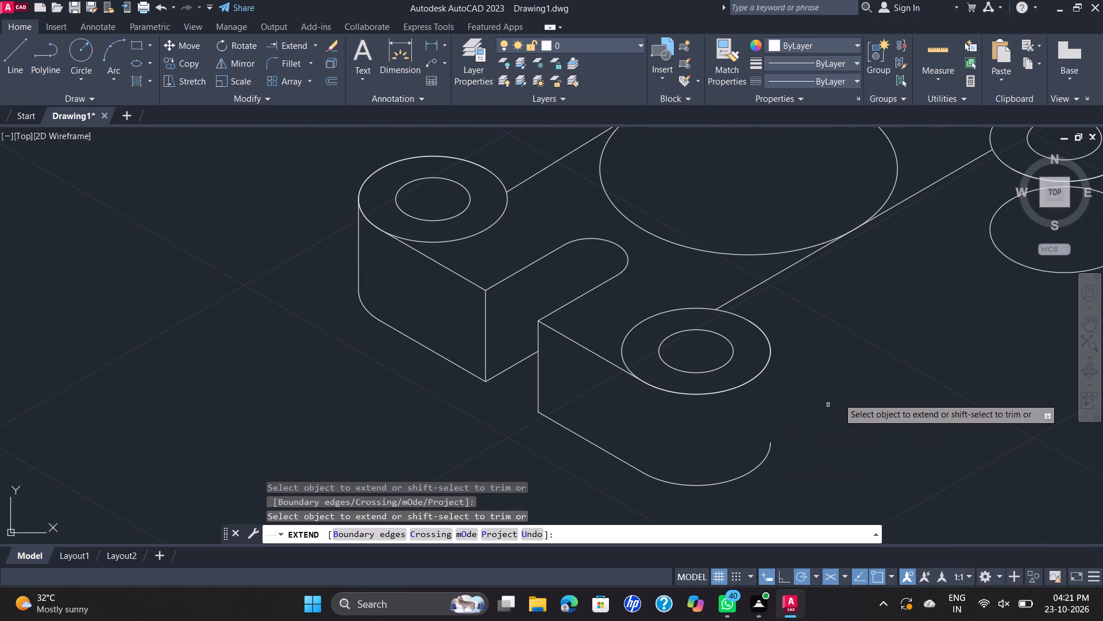
scroll(846, 393, down, 2)
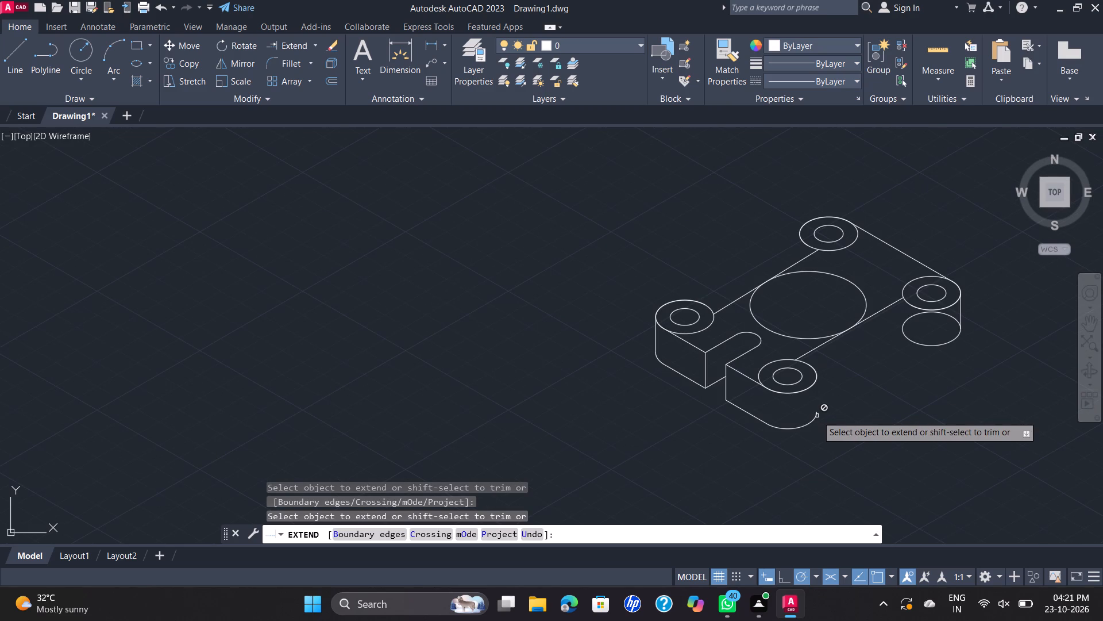
scroll(822, 416, up, 1)
key(Escape)
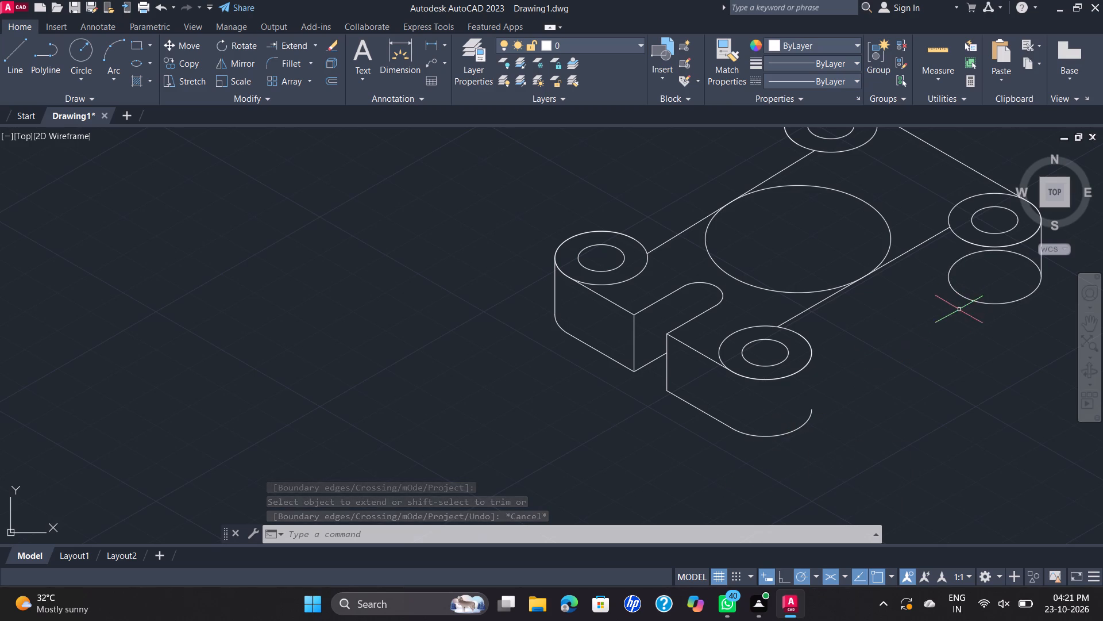
Copy the right lug's bottom isocircle by its centre to the centre of the front lug's bottom arc, 70 away at 210°.
click(979, 302)
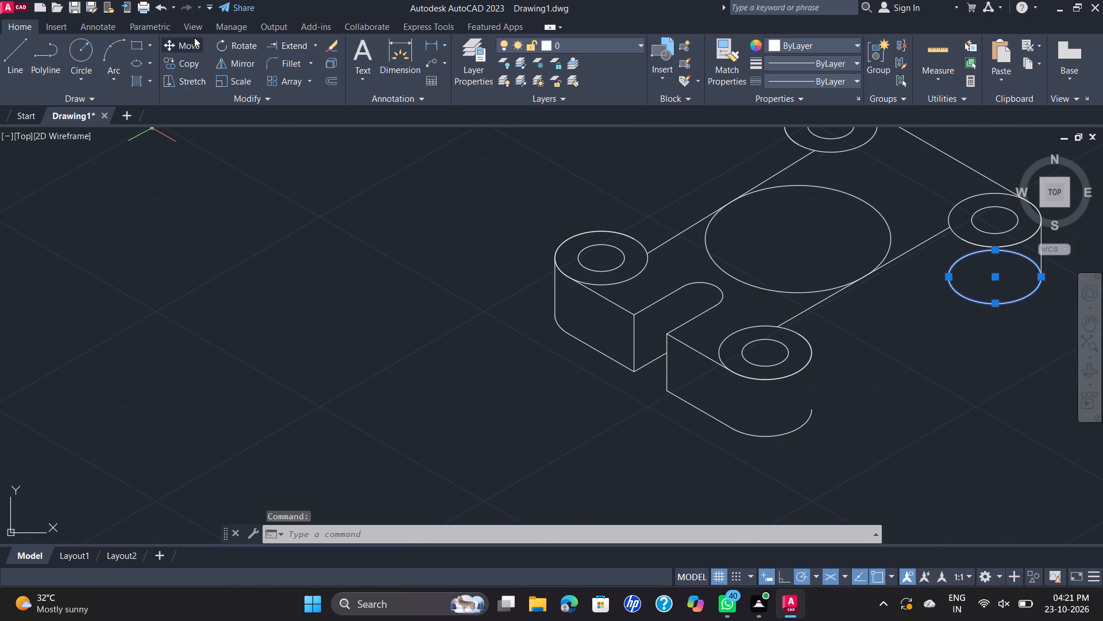
click(198, 65)
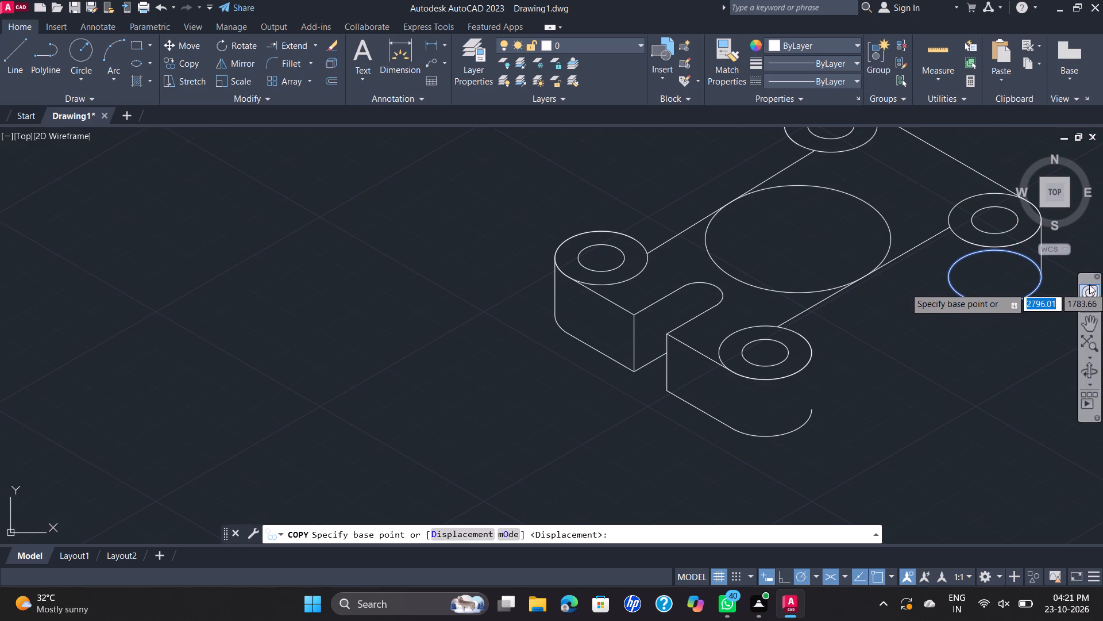
click(994, 278)
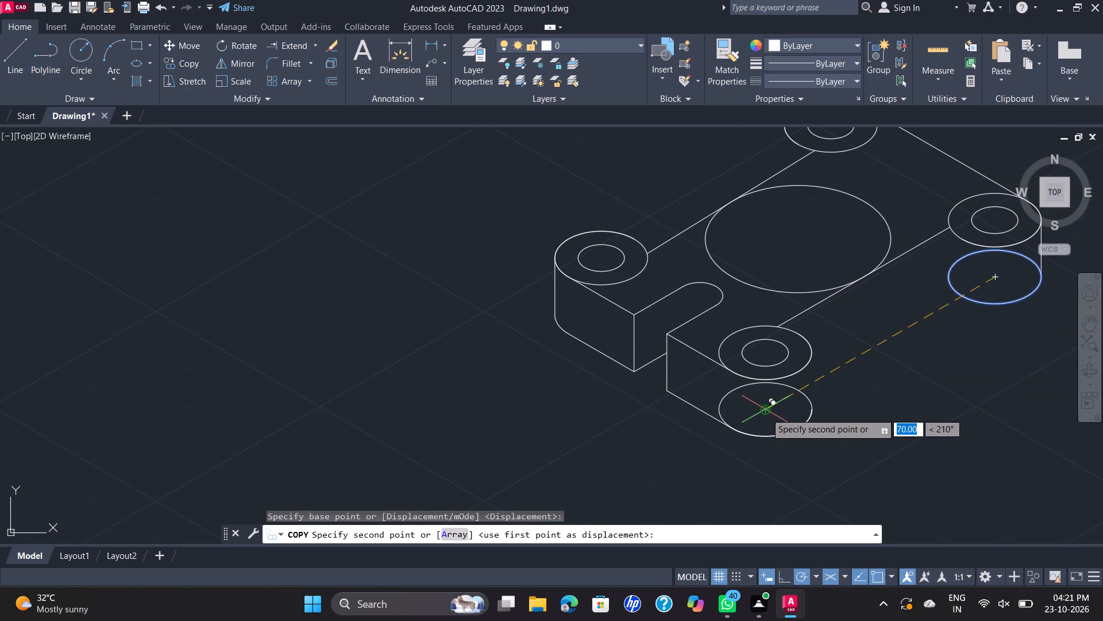
click(766, 413)
key(Escape)
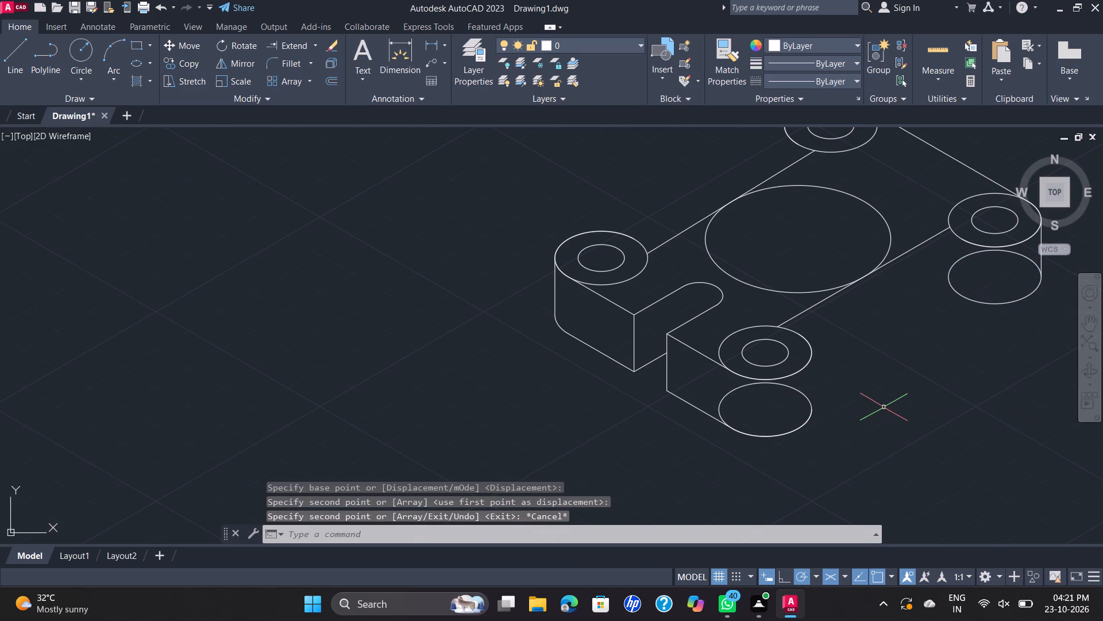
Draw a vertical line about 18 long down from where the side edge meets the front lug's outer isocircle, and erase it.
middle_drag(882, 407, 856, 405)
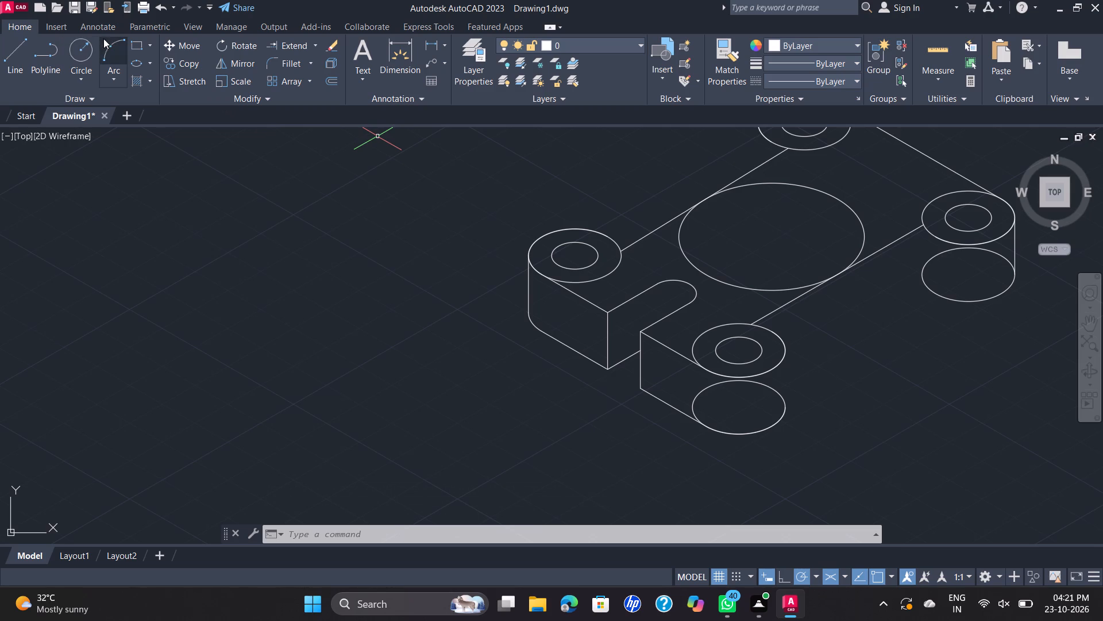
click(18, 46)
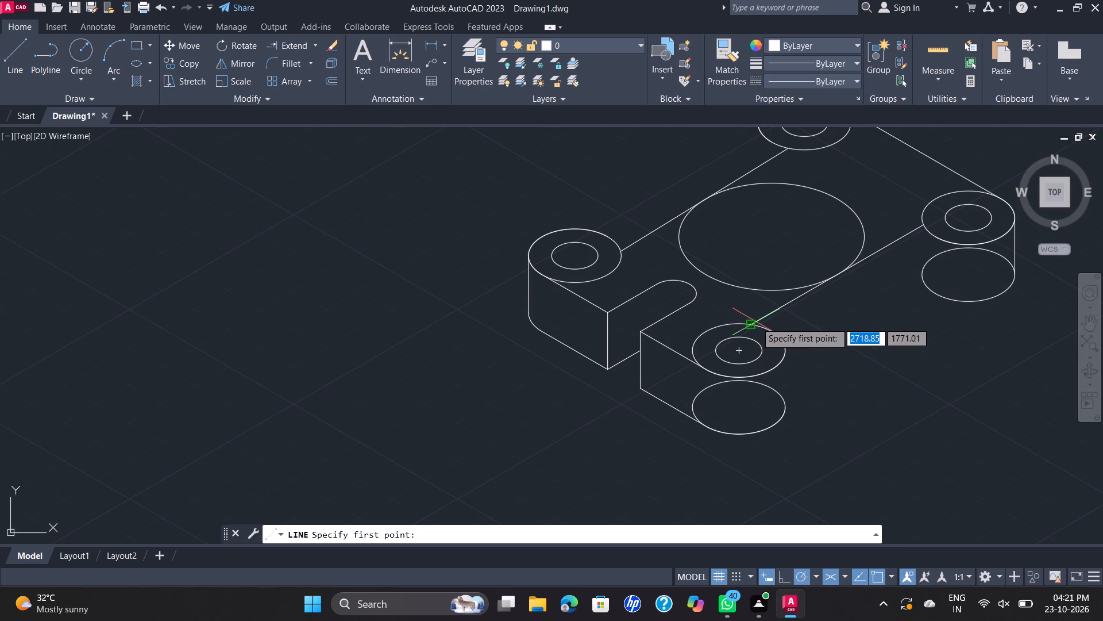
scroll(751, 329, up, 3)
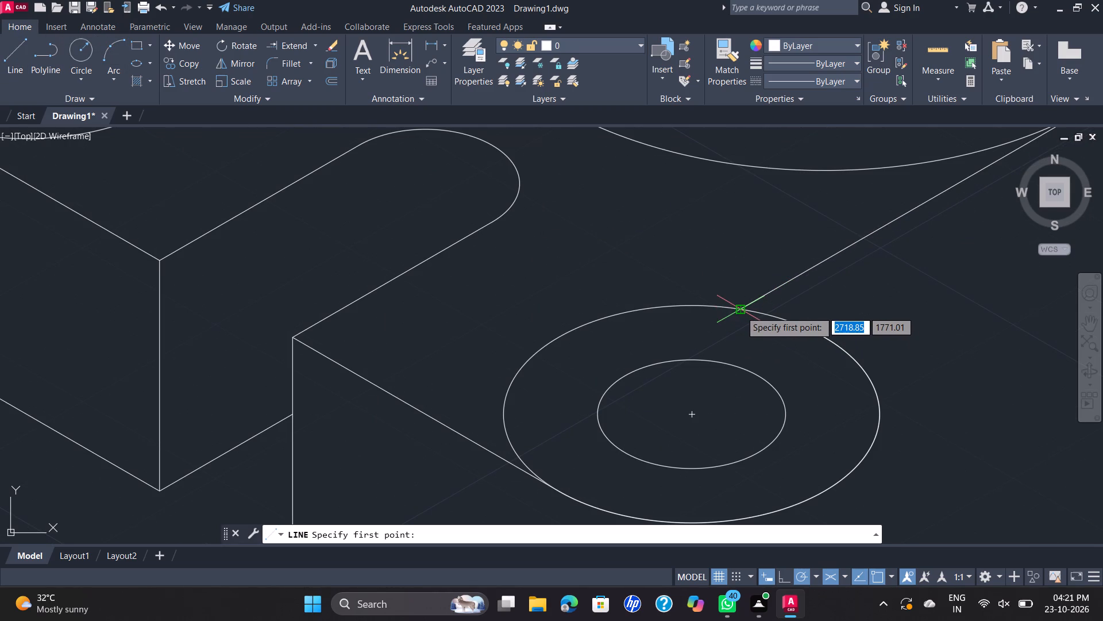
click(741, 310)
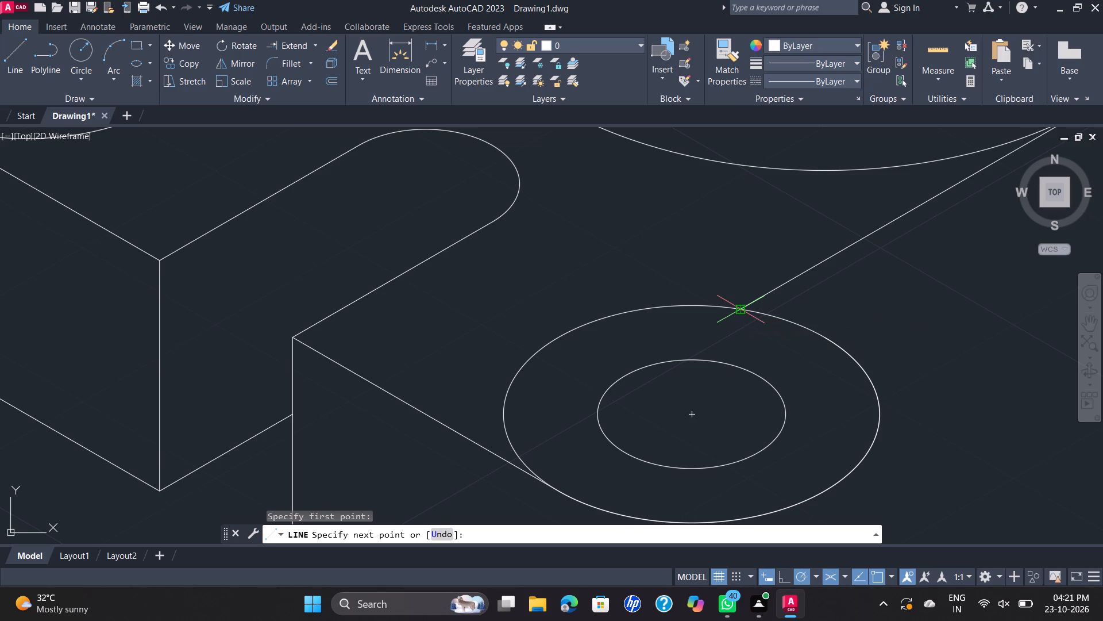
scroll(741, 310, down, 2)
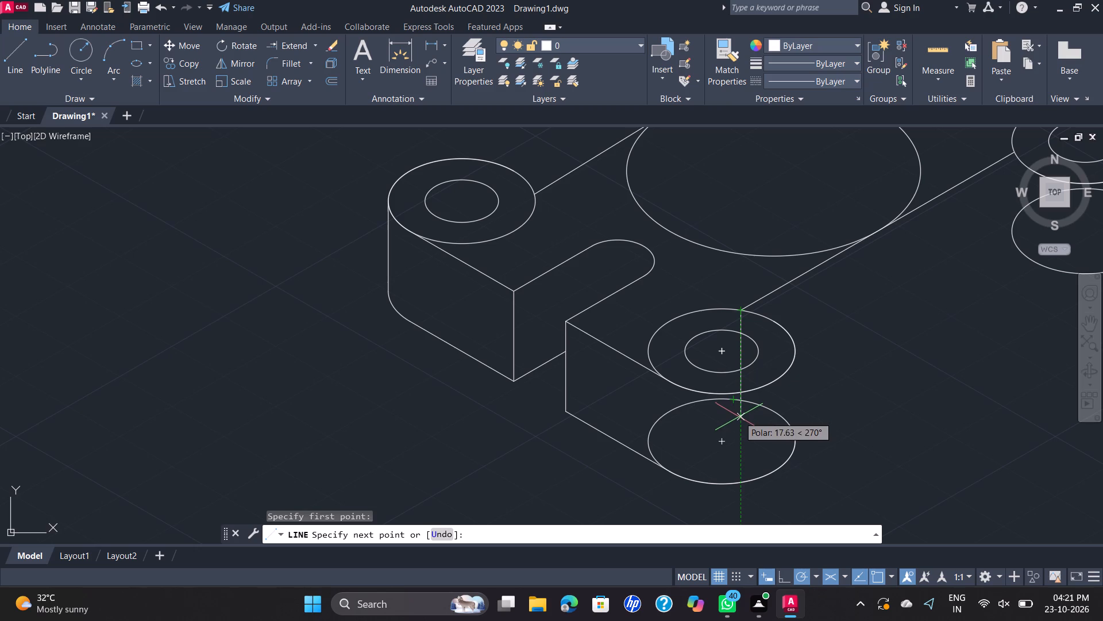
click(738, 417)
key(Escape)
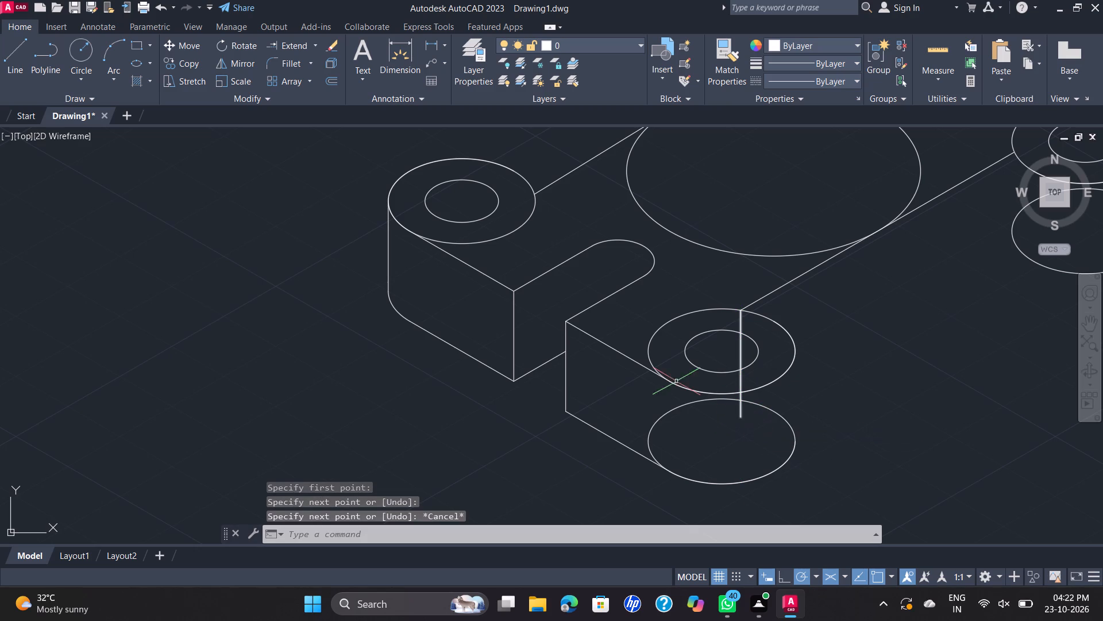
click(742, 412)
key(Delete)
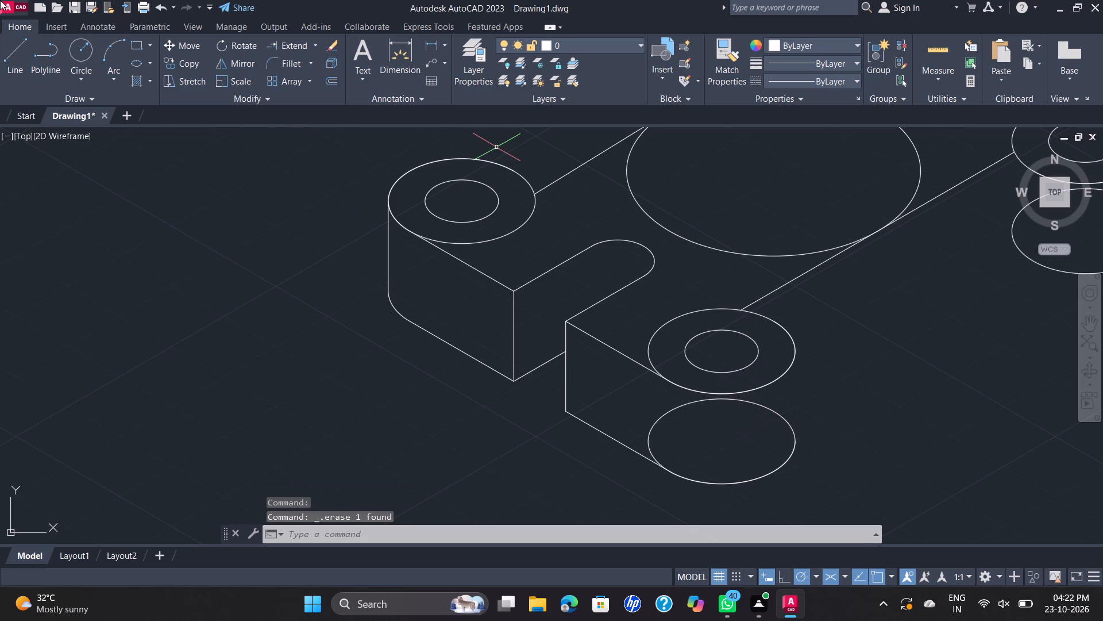
Draw a vertical line 15 long down from where the side edge meets the front lug's outer isocircle.
click(24, 56)
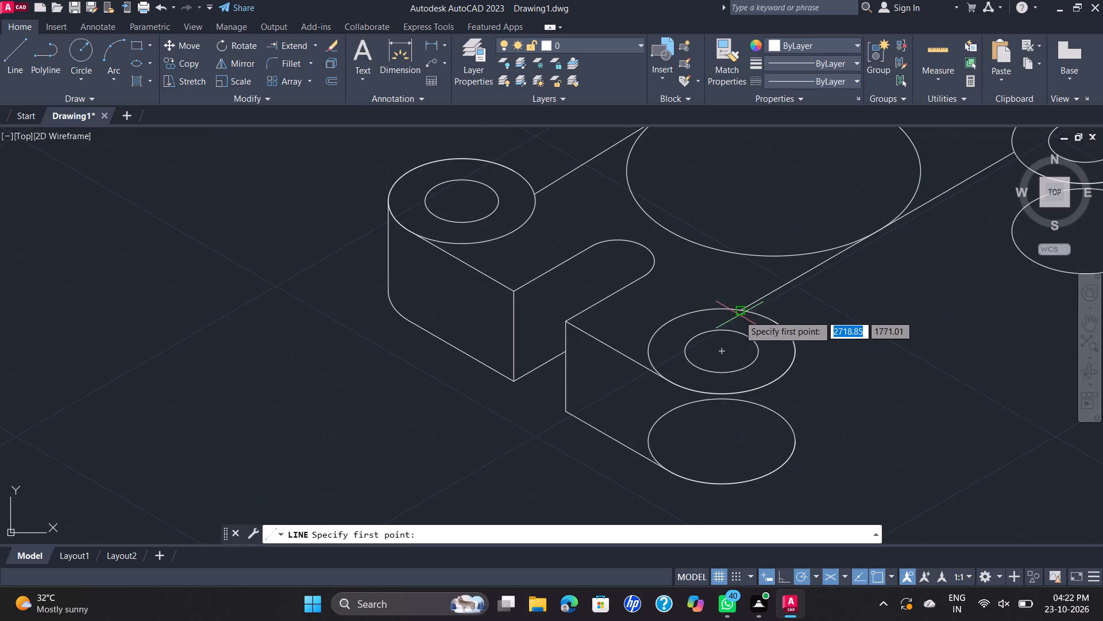
click(741, 312)
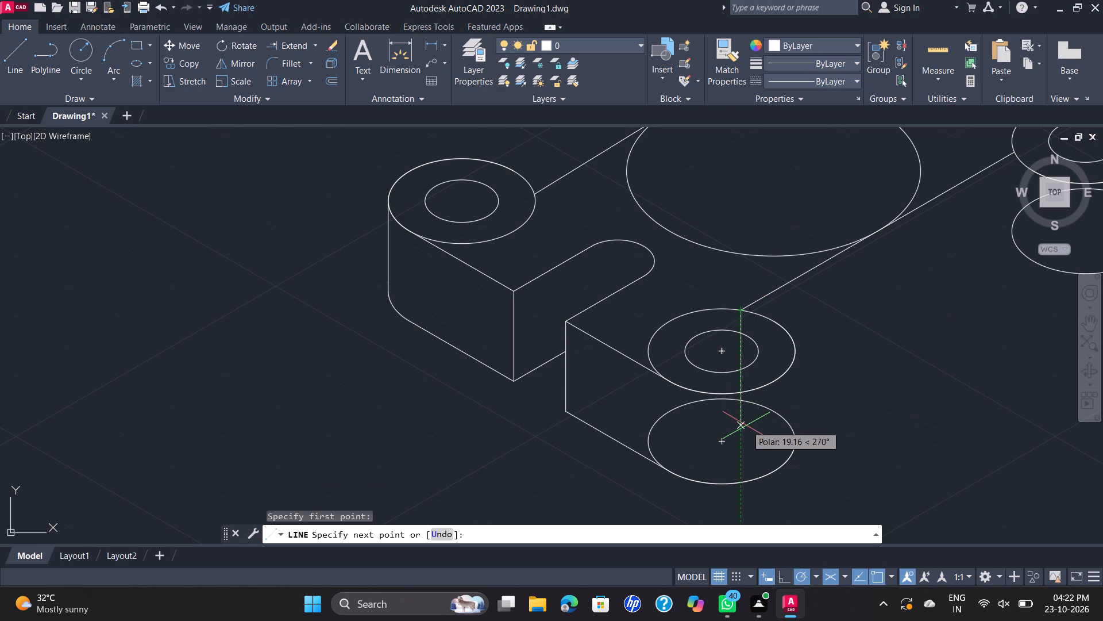
key(1)
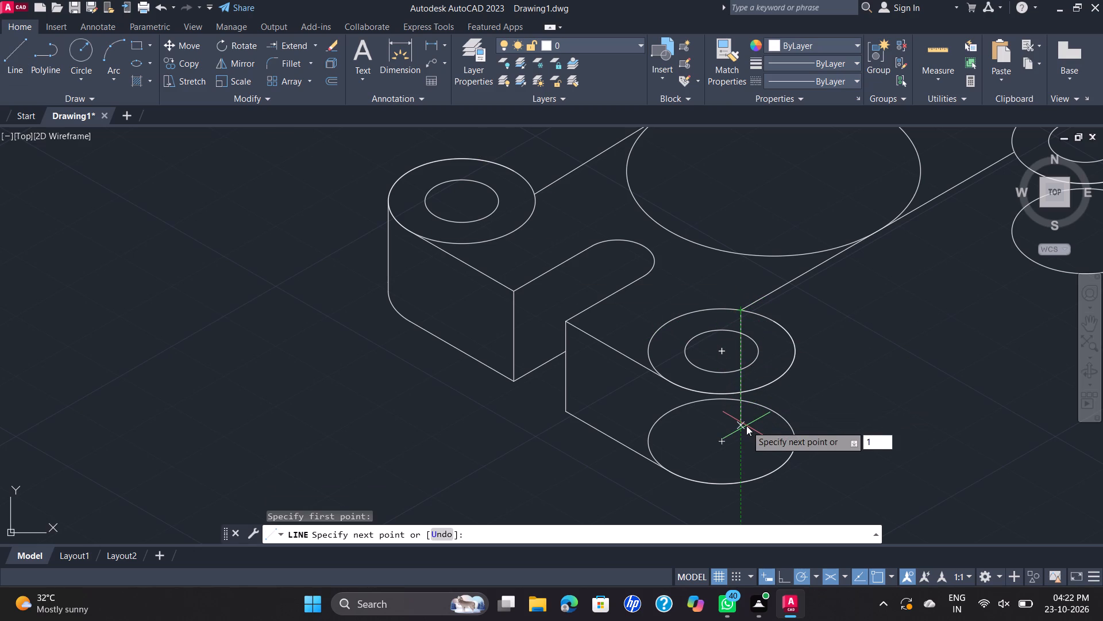
key(5)
key(Return)
key(Escape)
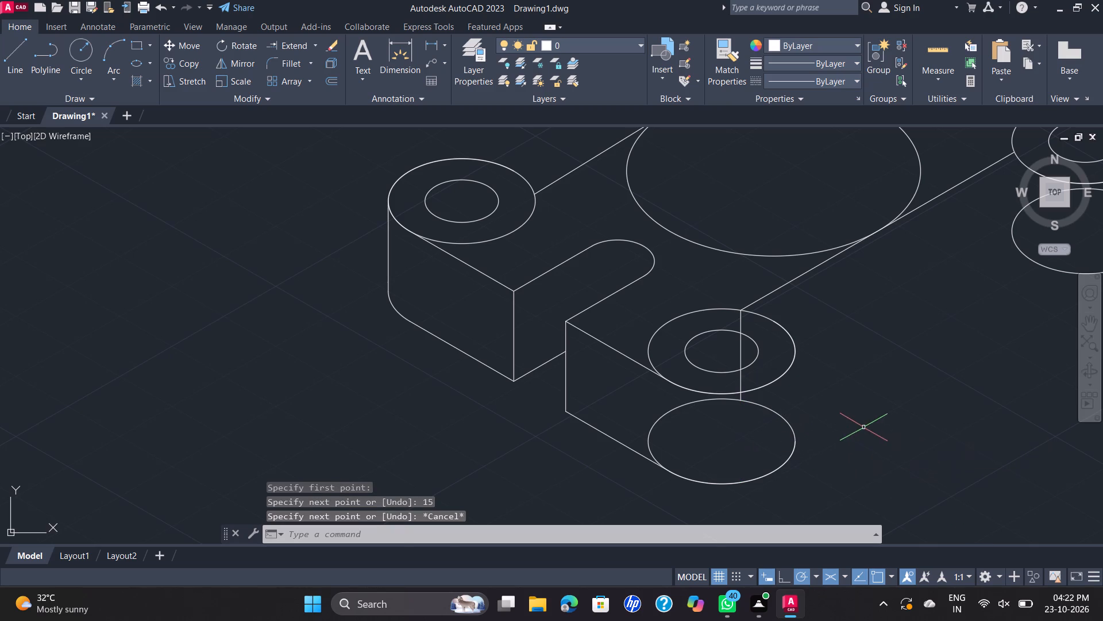
Trim the inner part of the front lug's bottom isocircle and the part of the new vertical line crossing the lug's top face.
scroll(901, 370, down, 1)
middle_drag(901, 370, 777, 379)
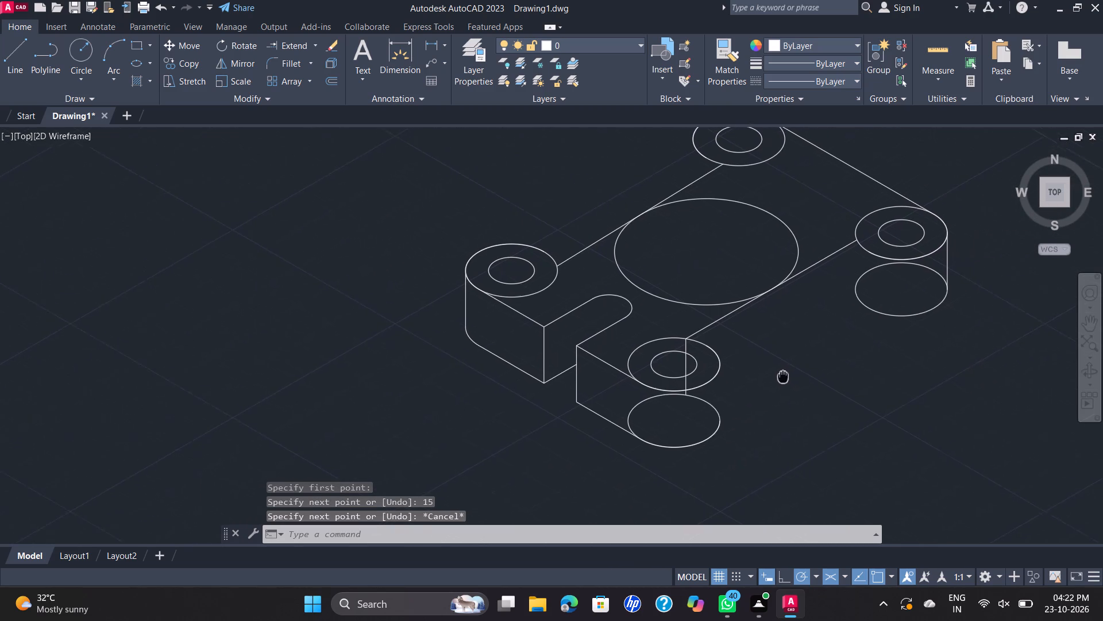
middle_drag(777, 379, 743, 389)
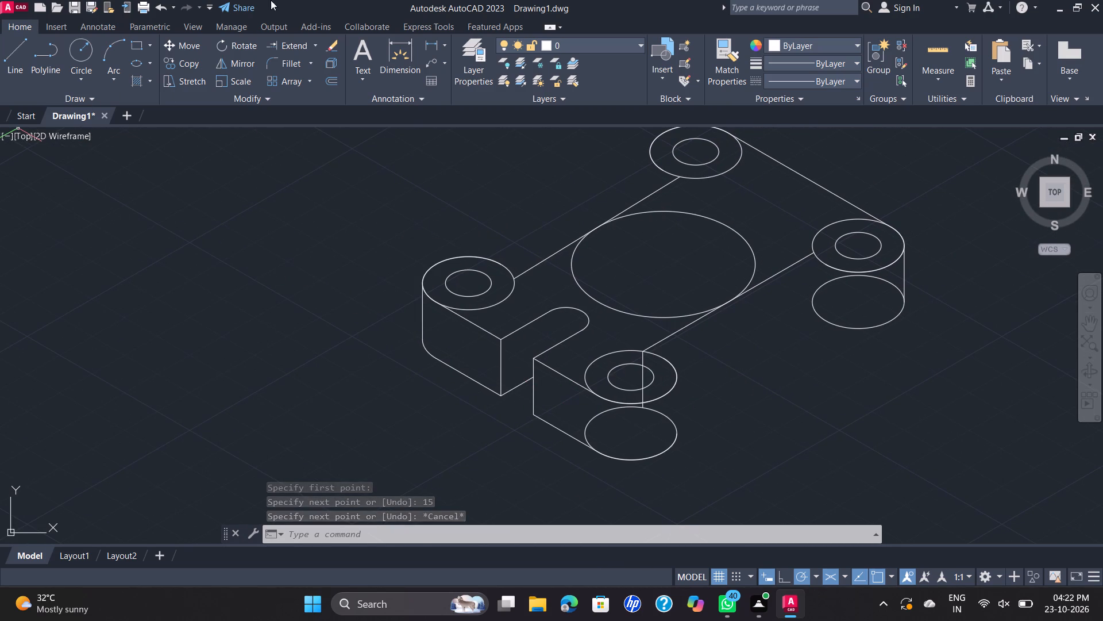
click(310, 49)
click(316, 50)
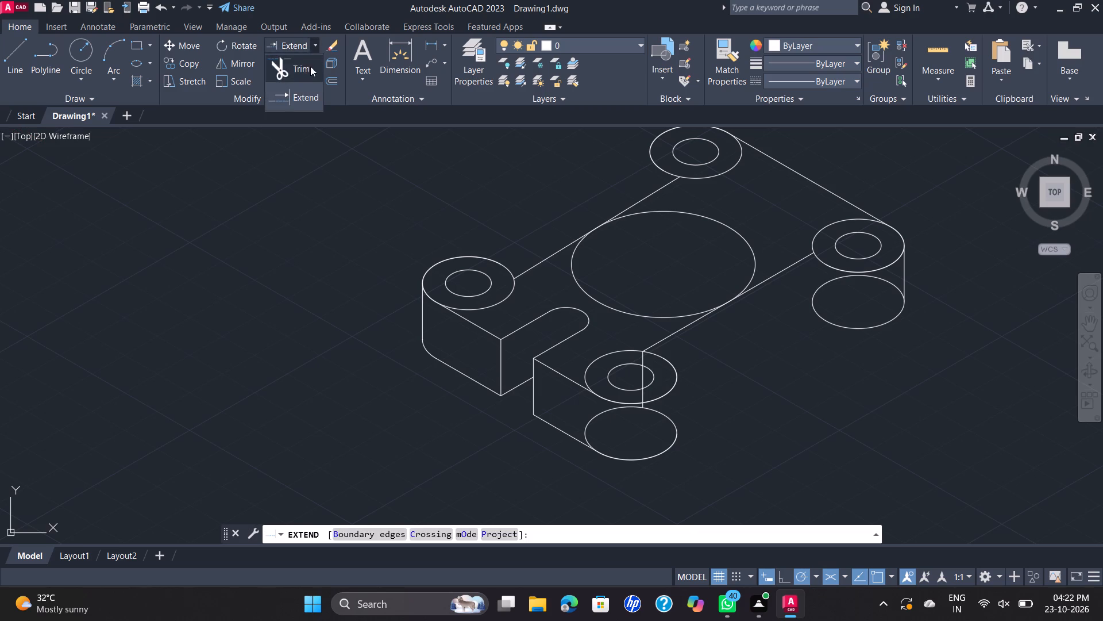
click(298, 73)
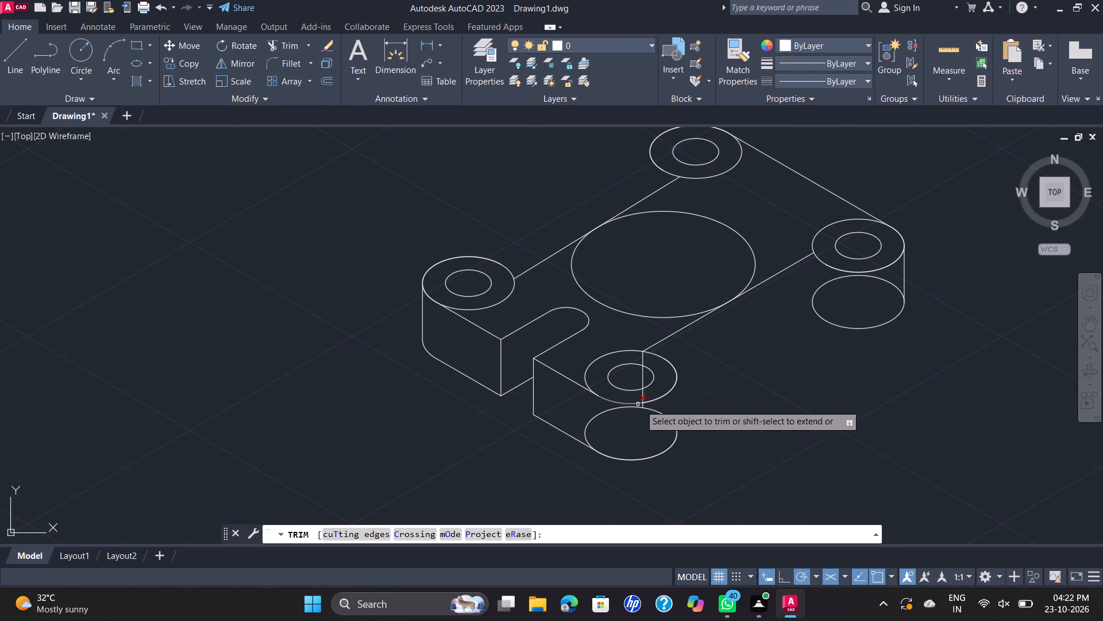
click(609, 412)
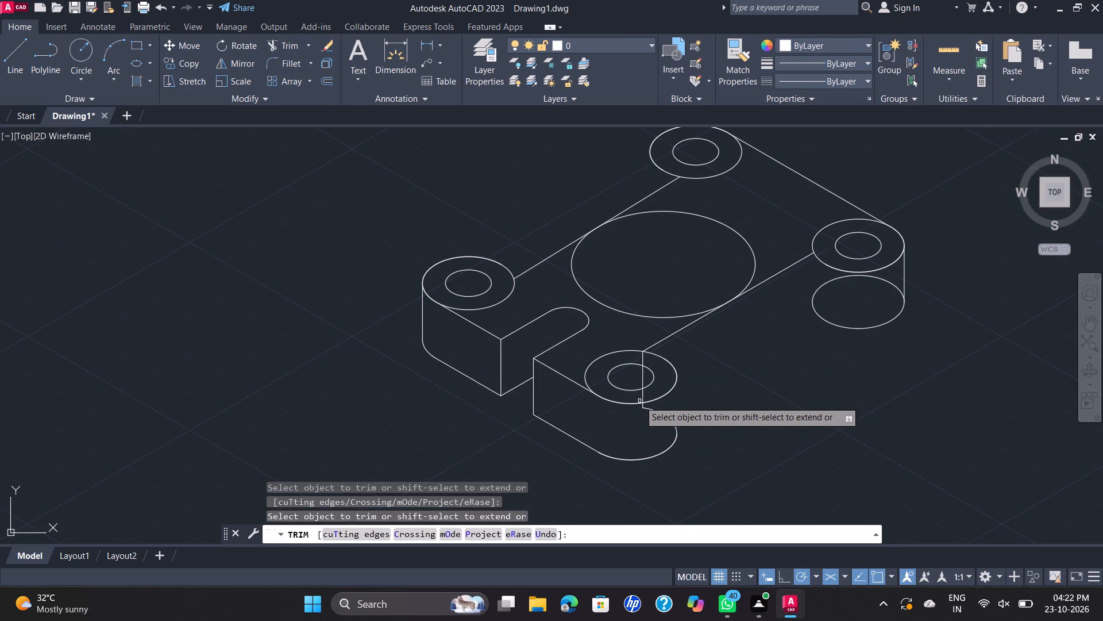
click(642, 394)
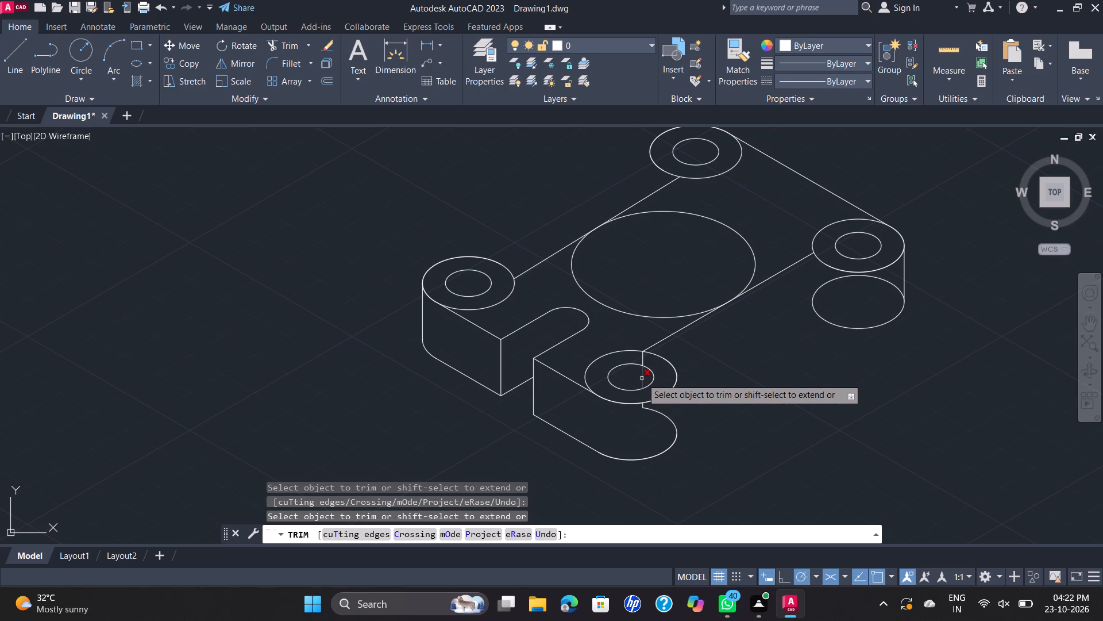
click(642, 378)
click(645, 358)
click(642, 358)
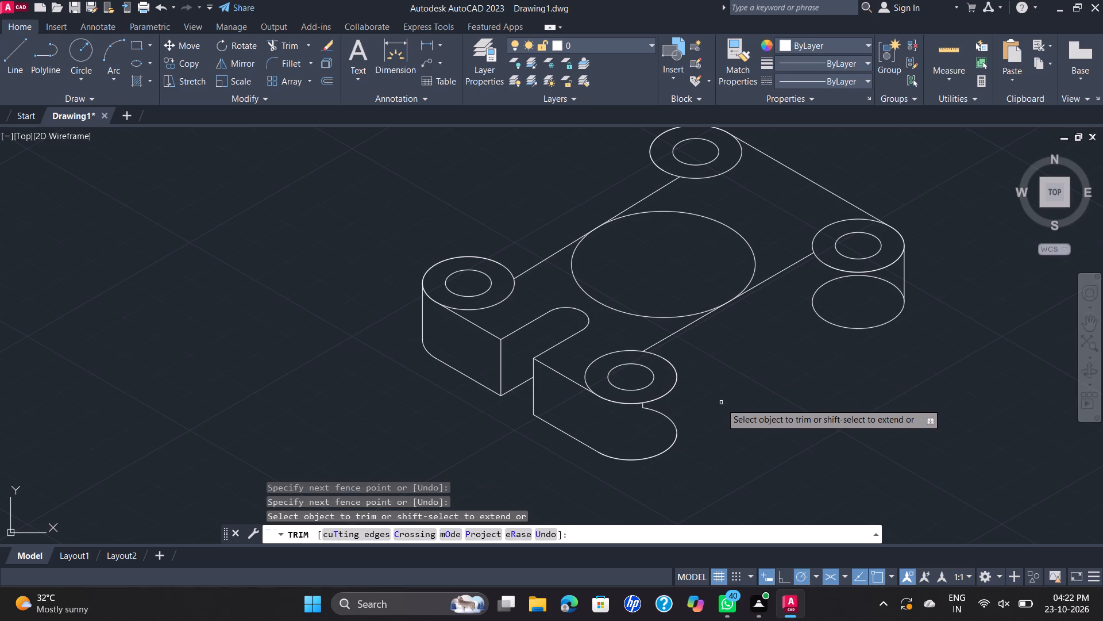
key(Escape)
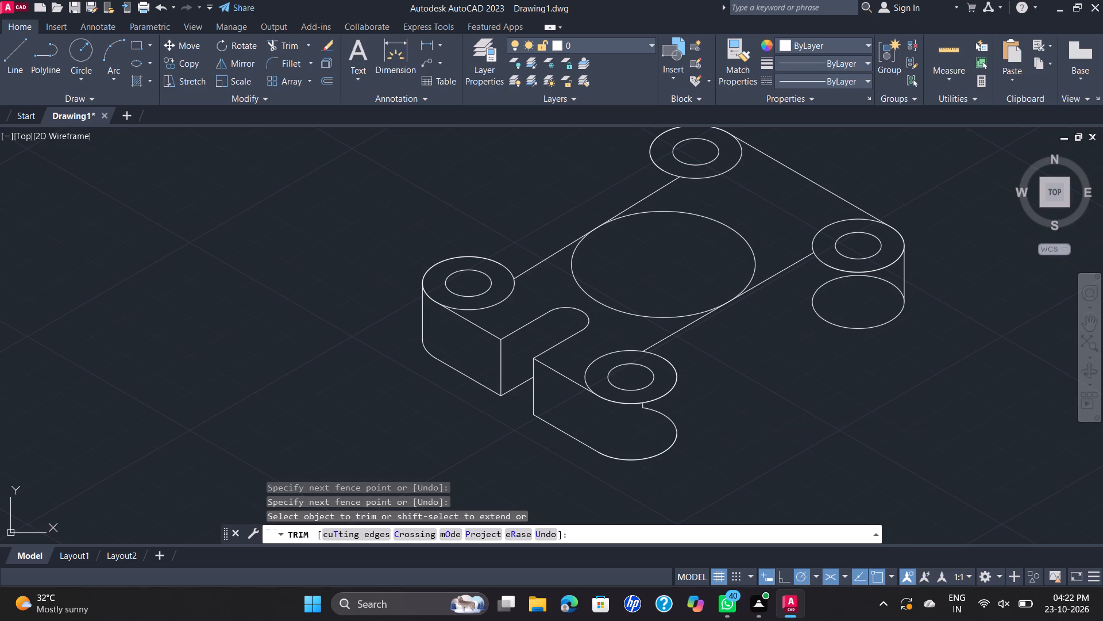
Draw the bottom side edge from the stub's lower end about 53 at 30° to the right lug's bottom isocircle, continuing 15 up to the top side edge.
click(18, 48)
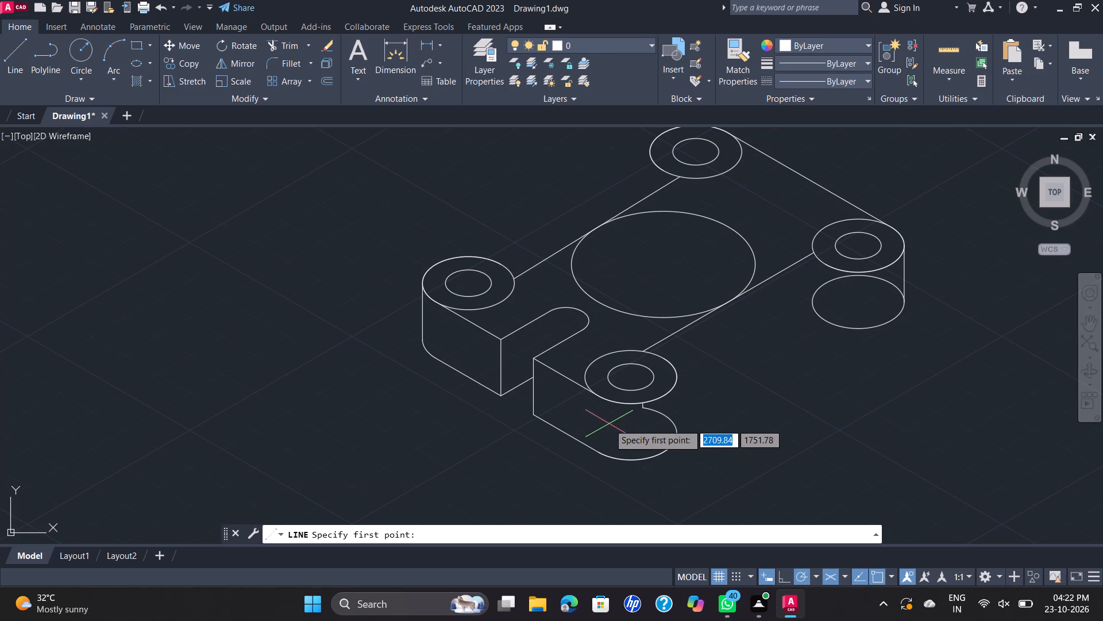
click(644, 408)
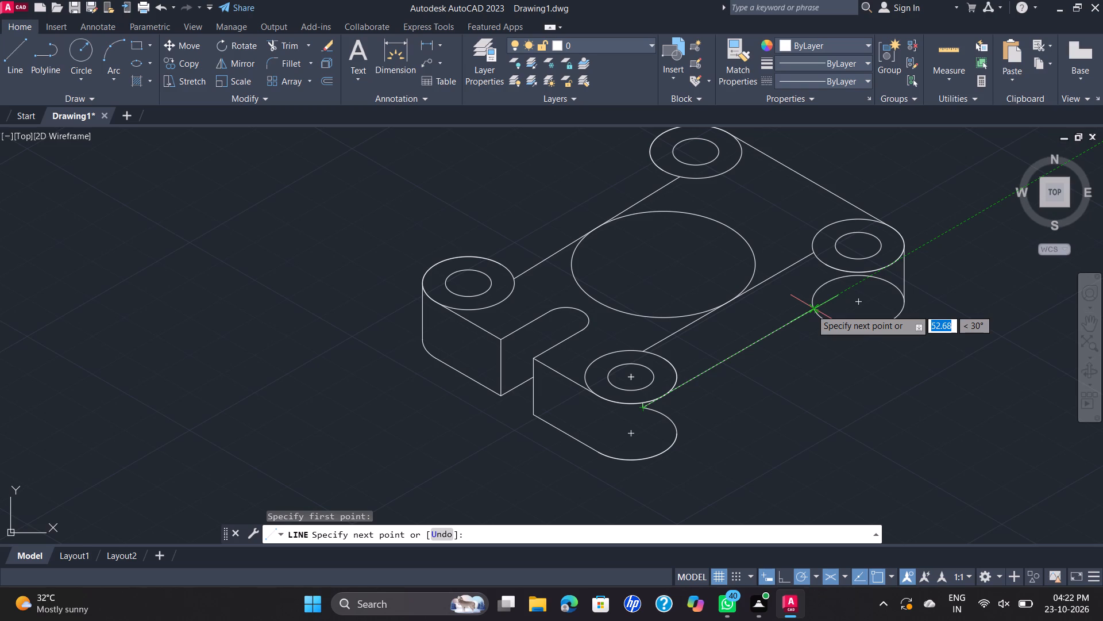
click(811, 309)
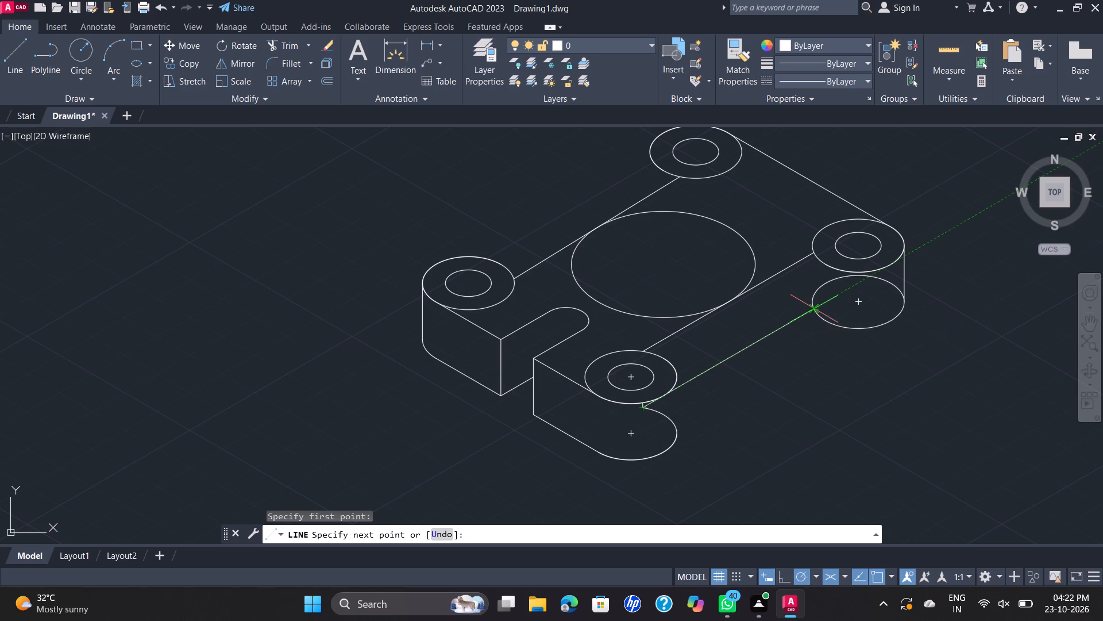
click(813, 254)
key(Escape)
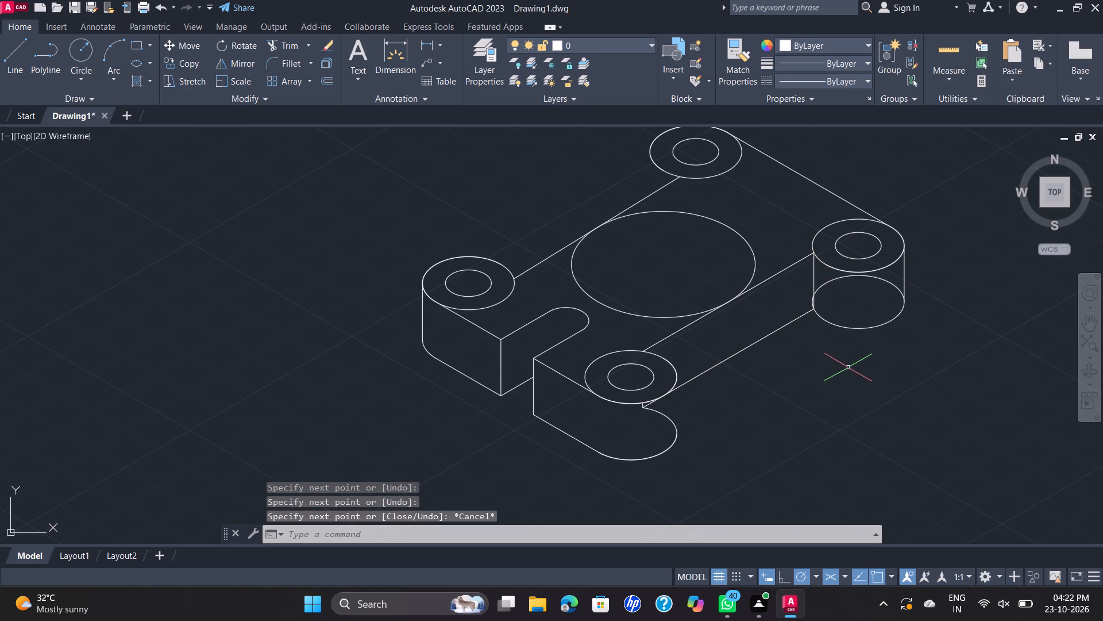
key(Escape)
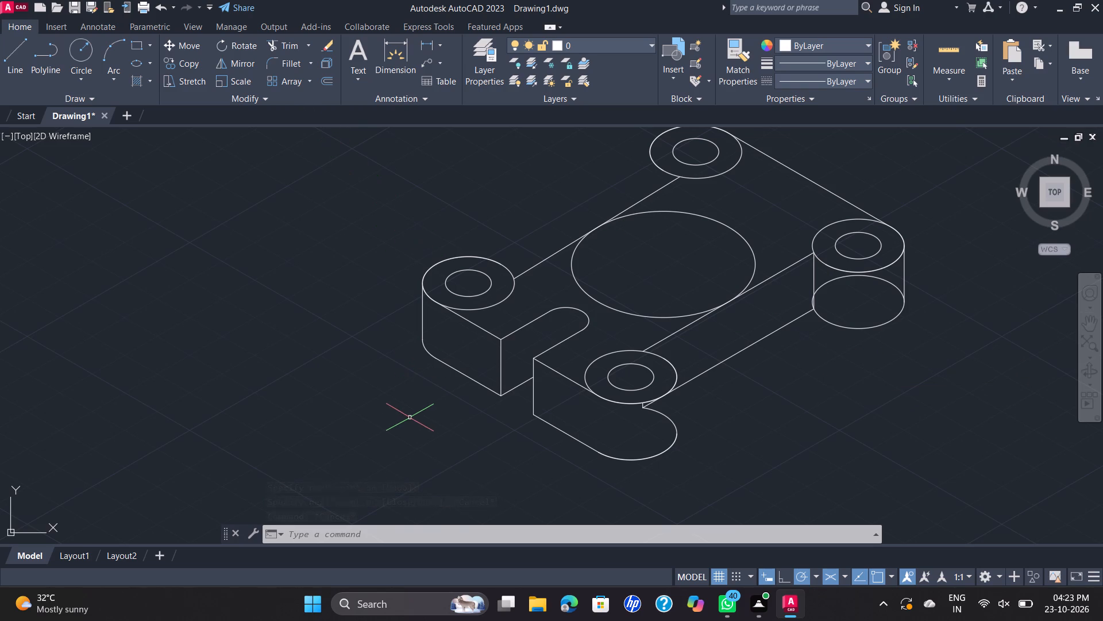
Trim the hidden upper part of the right lug's bottom isocircle and the inner arc of its top outer isocircle.
text(TR)
key(Return)
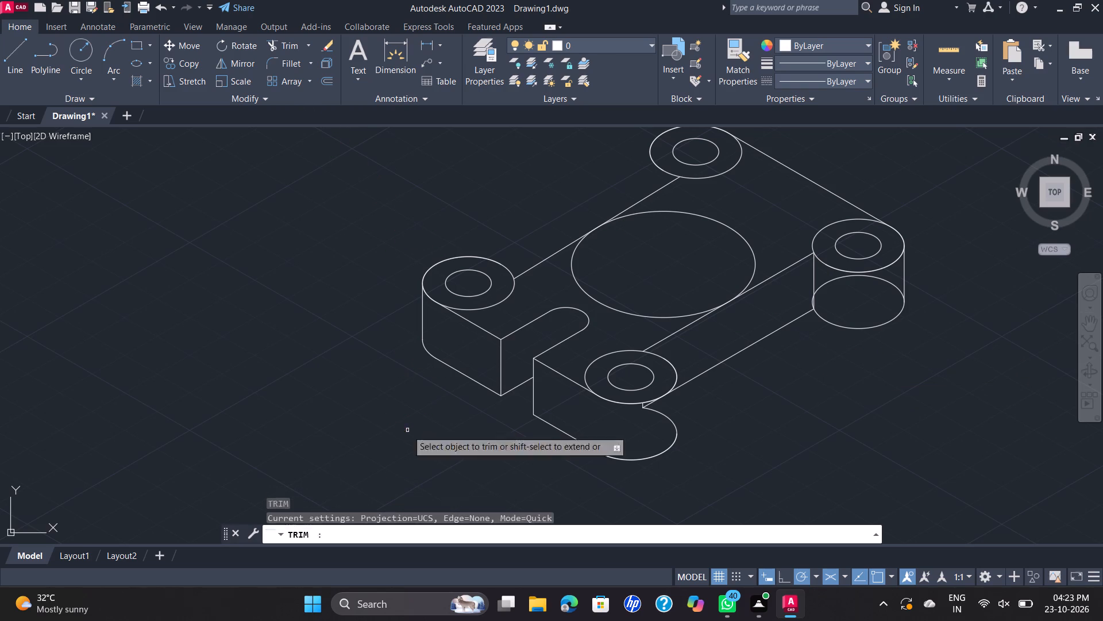
scroll(831, 298, up, 2)
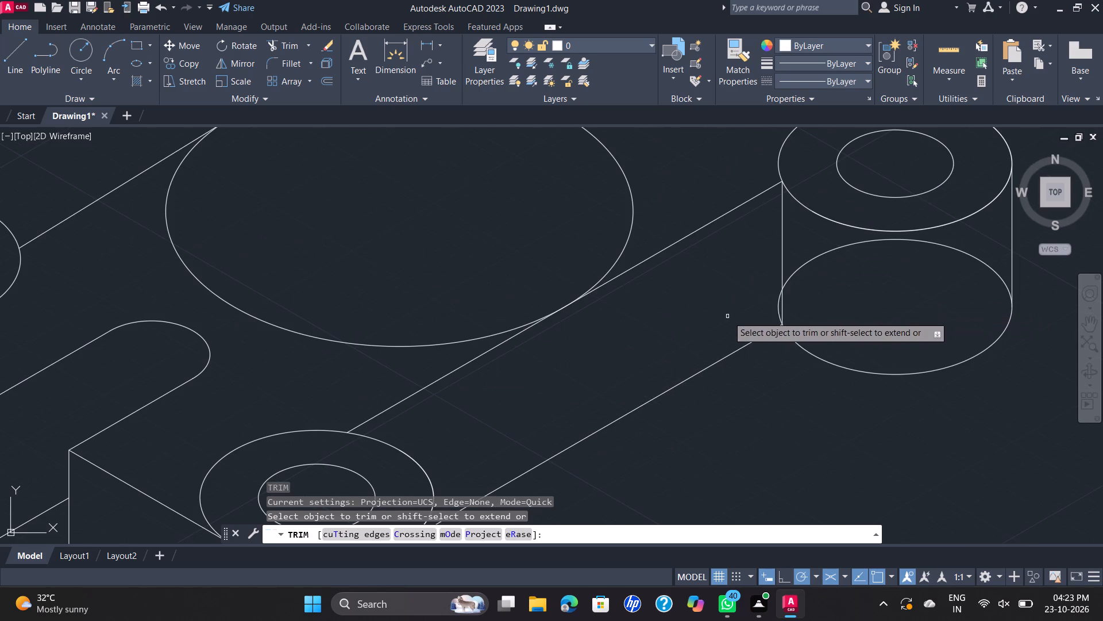
click(777, 310)
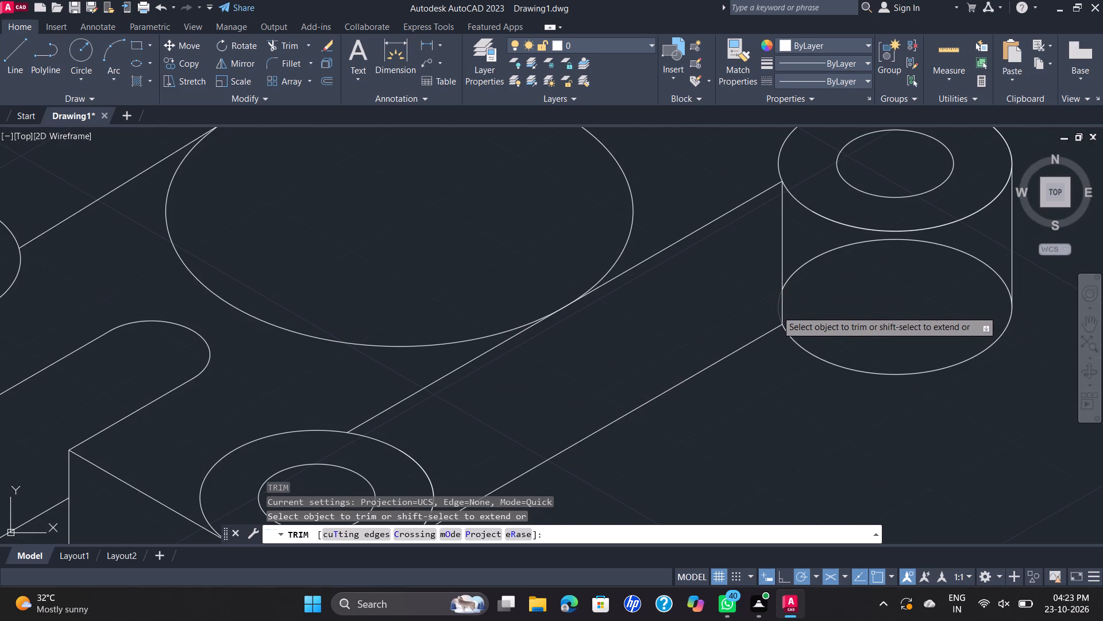
click(811, 262)
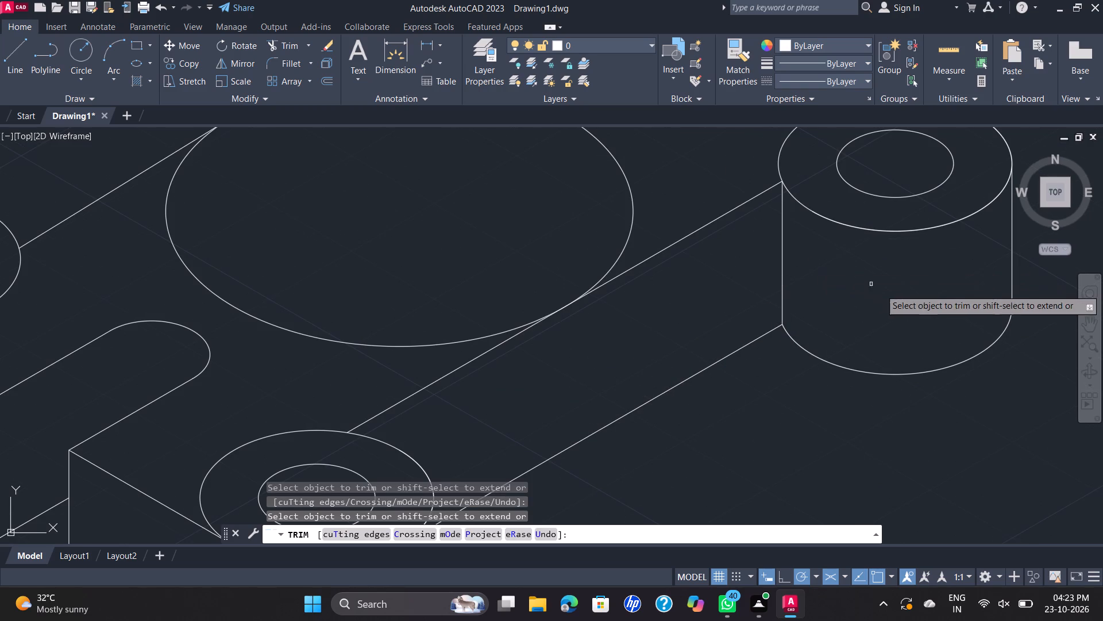
scroll(881, 290, down, 2)
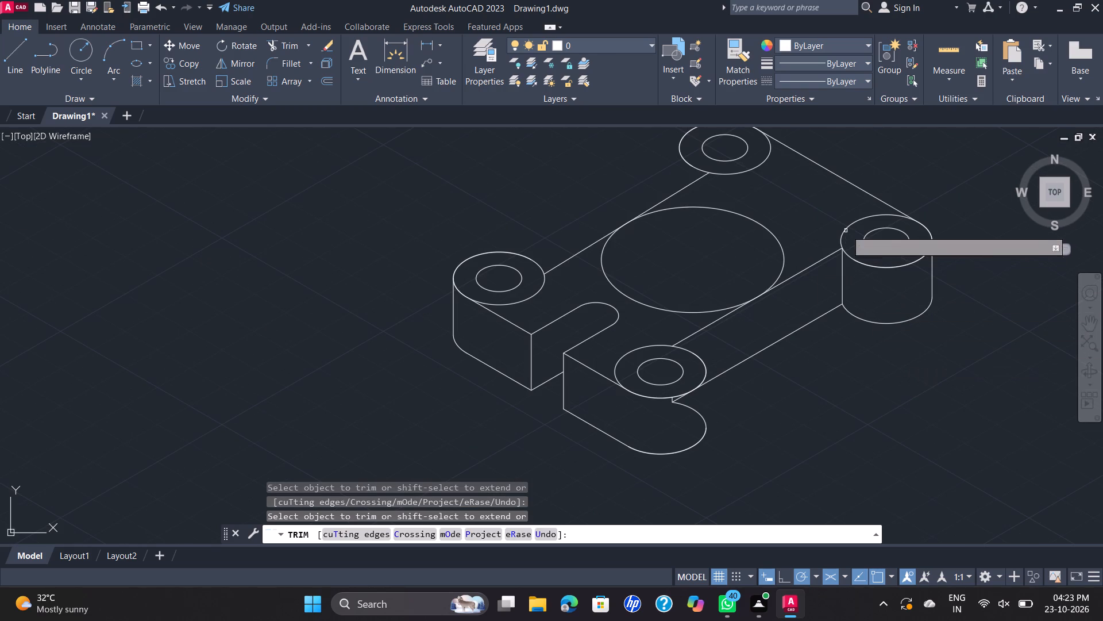
click(845, 227)
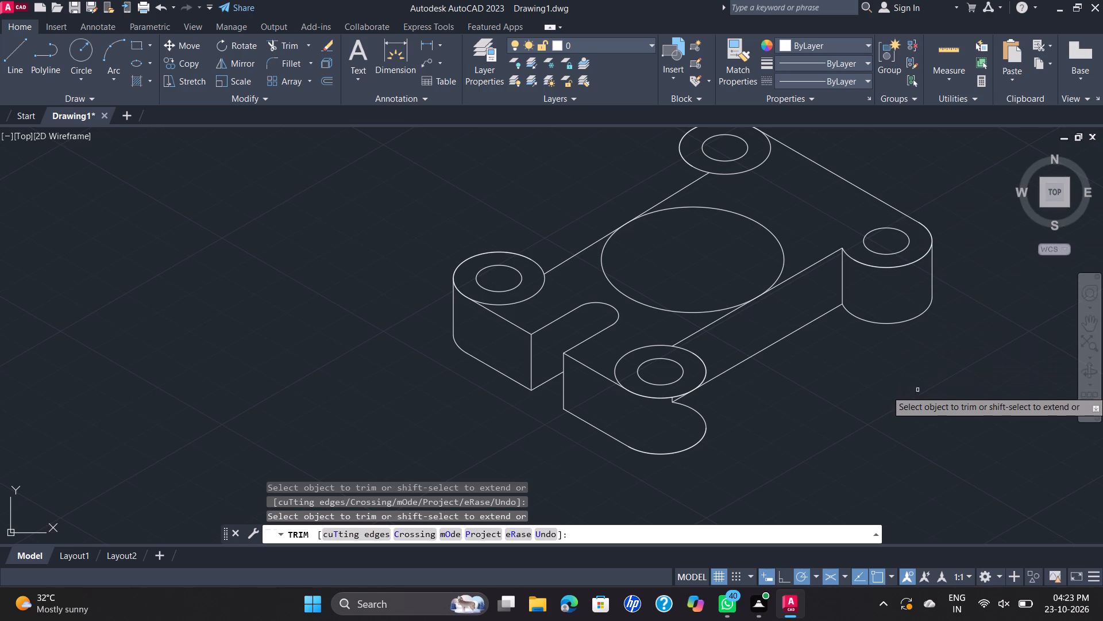
key(Escape)
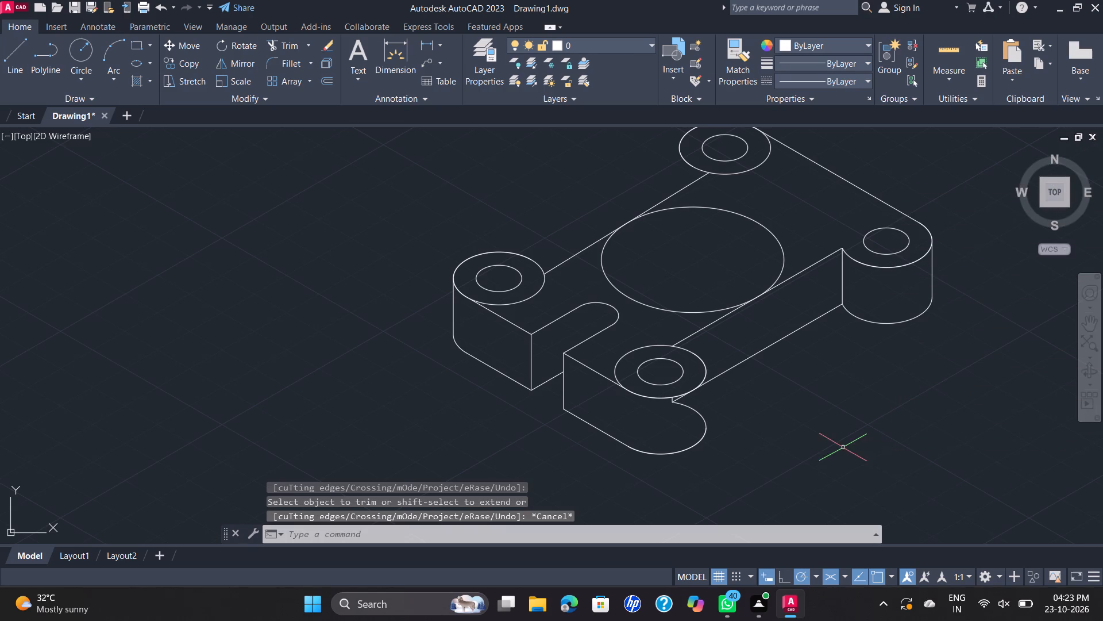
Draw a vertical edge joining the outer quadrants of the front lug's bottom arc and its top outer isocircle.
click(11, 43)
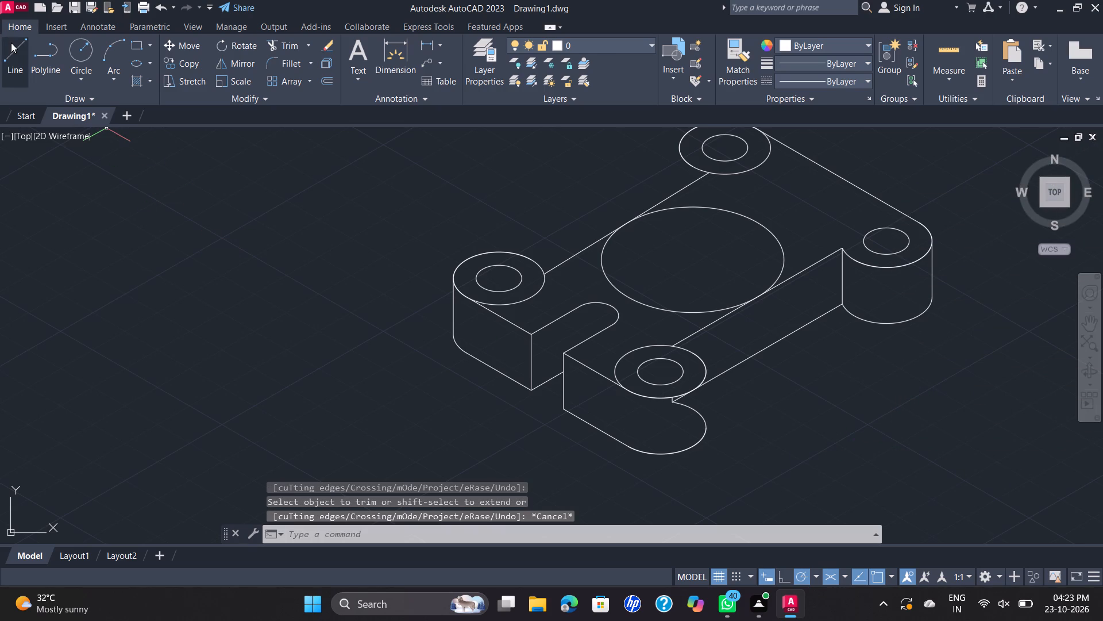
click(702, 432)
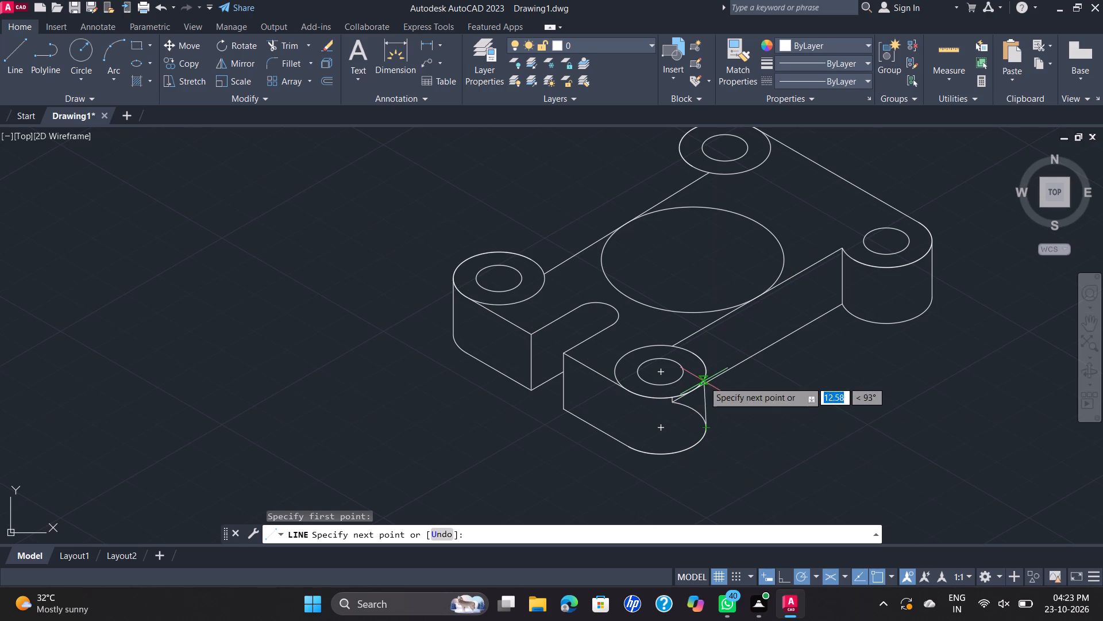
click(707, 369)
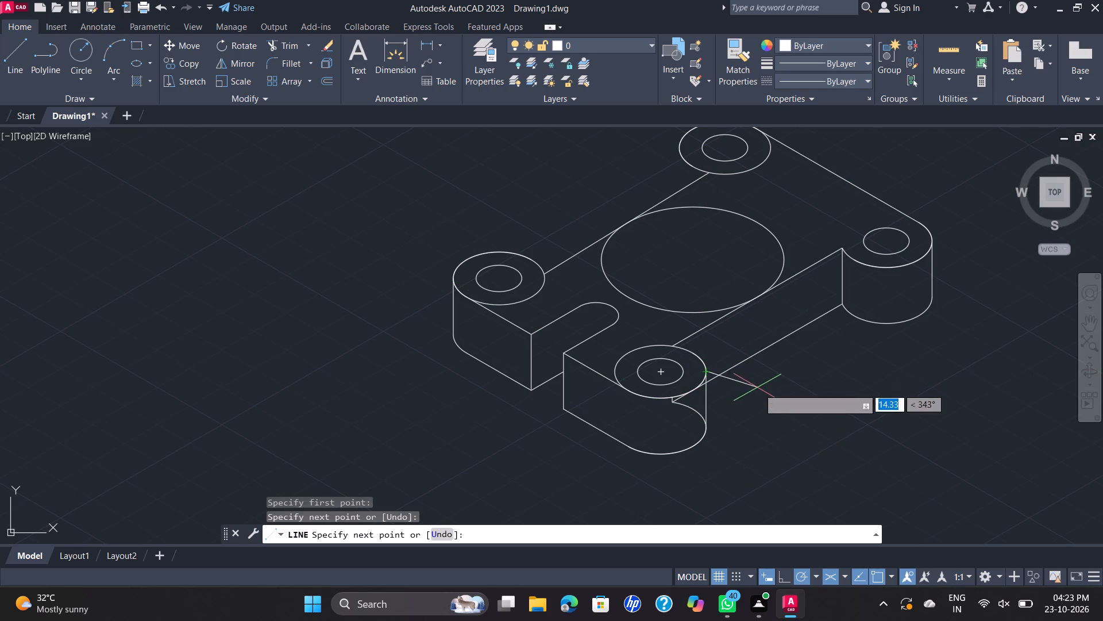
key(Escape)
Trim the front lug's hidden bottom arc, leftover vertical stub, bottom side edge inside the lug, and inner arc of its top outer isocircle.
text(TR)
key(Return)
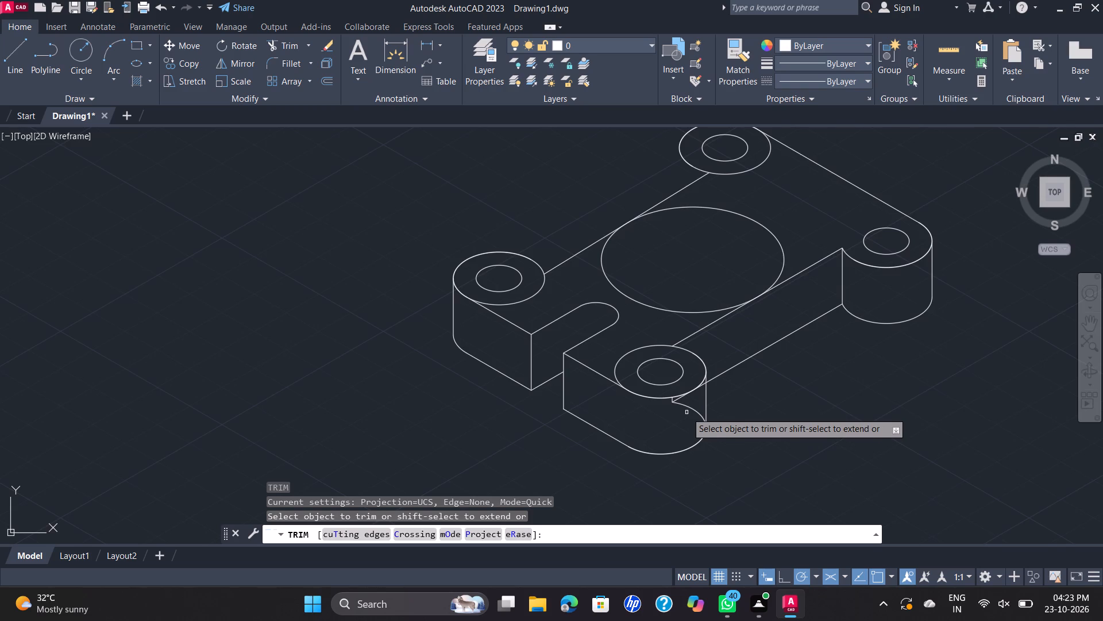
scroll(687, 412, up, 1)
click(687, 406)
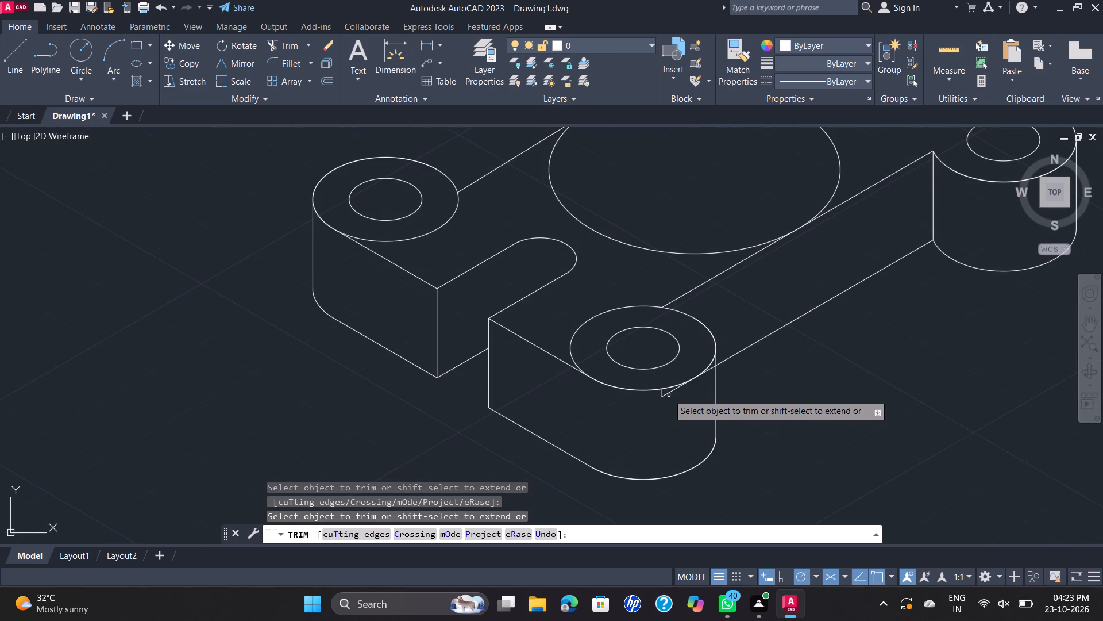
click(665, 396)
click(660, 394)
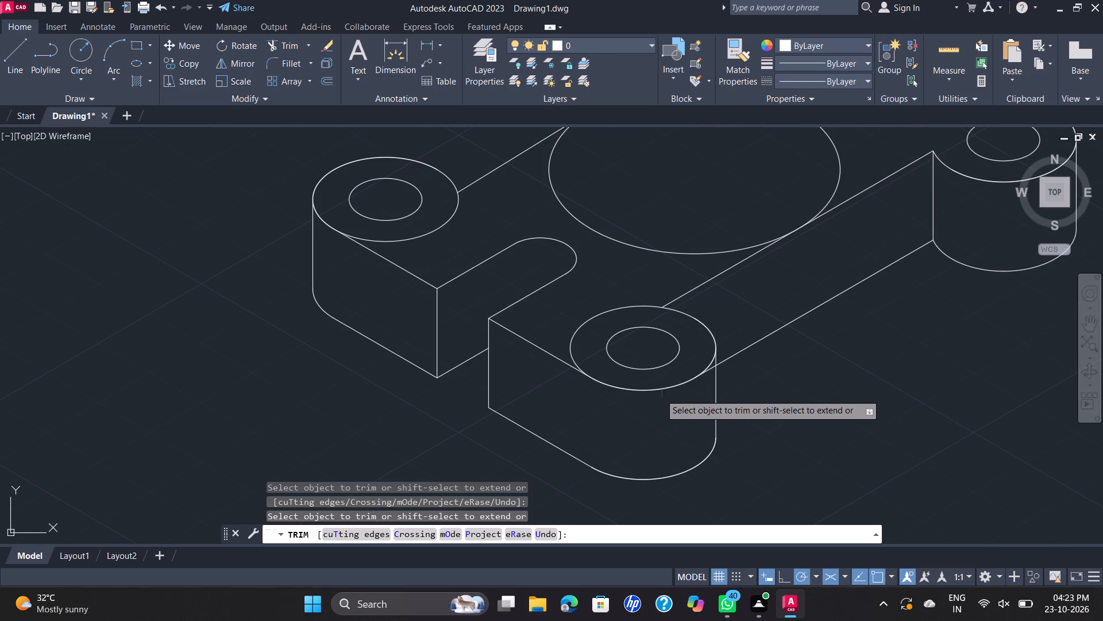
scroll(705, 374, up, 1)
click(708, 369)
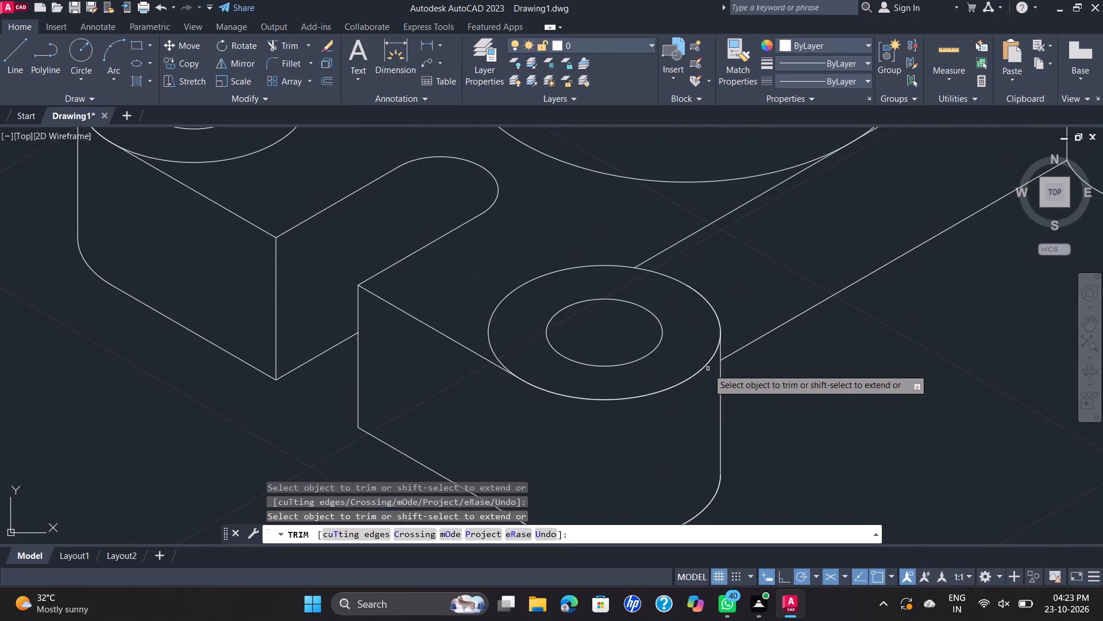
scroll(710, 368, down, 2)
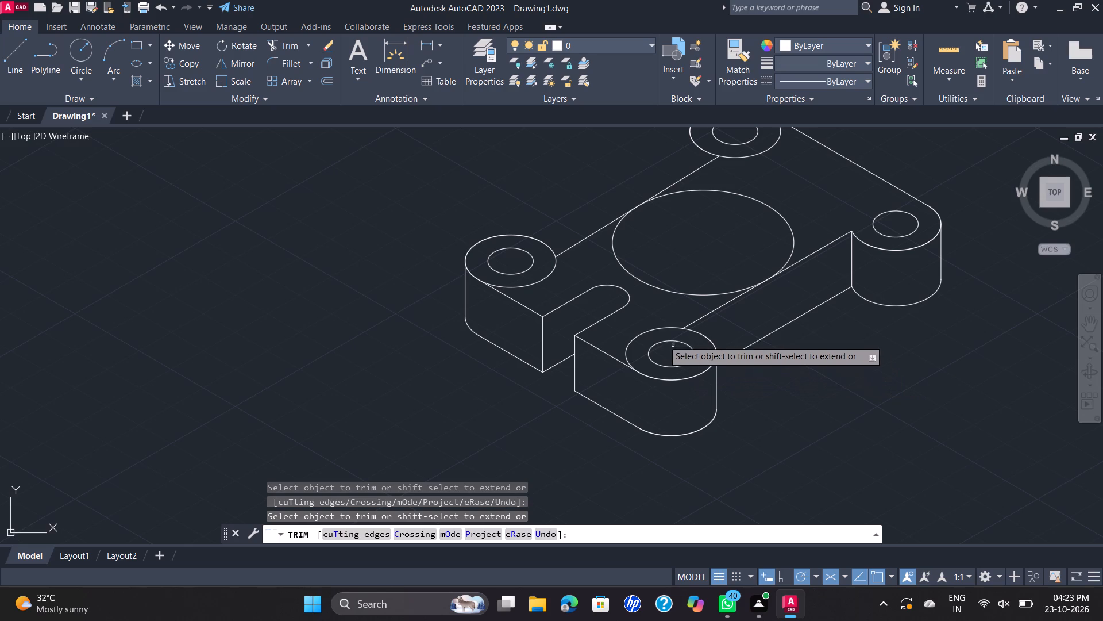
click(648, 332)
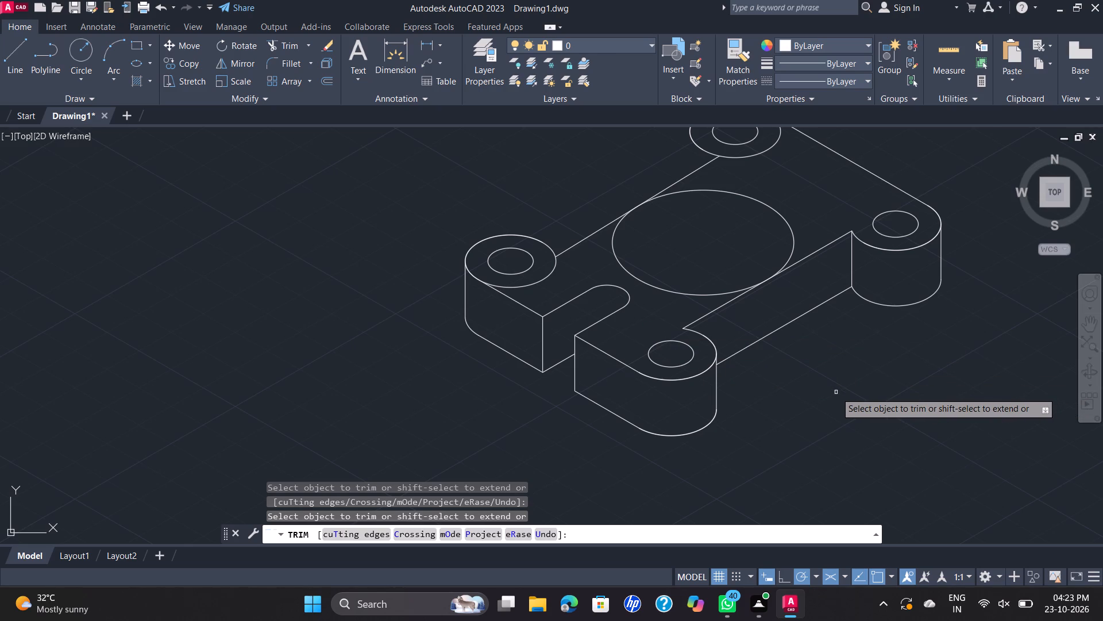
scroll(836, 392, down, 1)
middle_drag(836, 392, 773, 401)
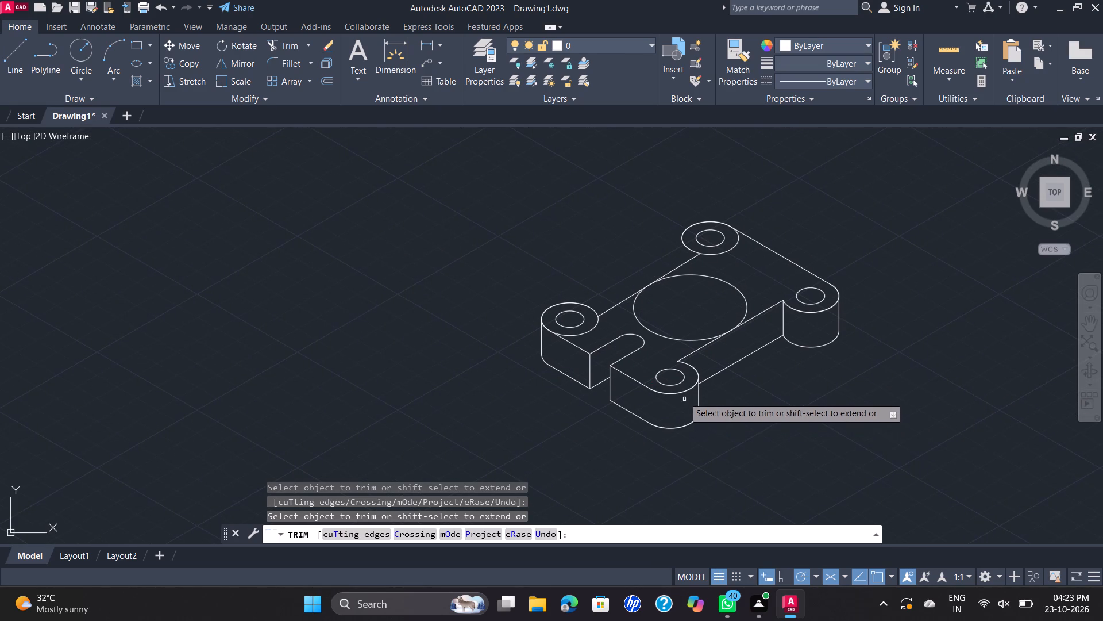
Trim the inner arcs of the back and left lugs' top outer isocircles and leftover pieces at the front and right lugs.
scroll(685, 393, up, 1)
click(687, 389)
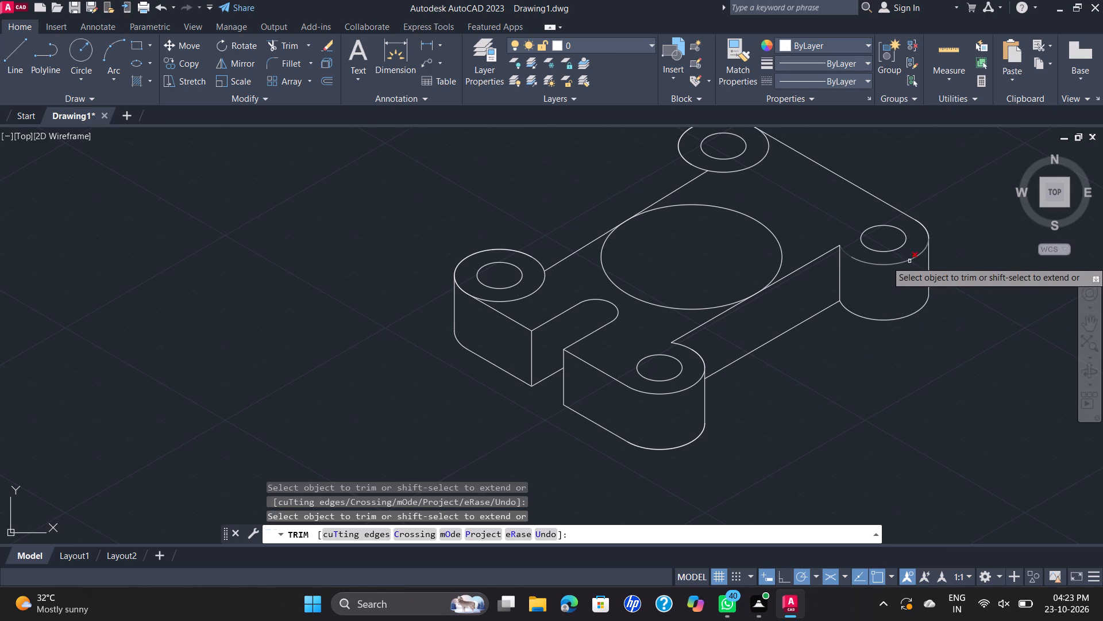
click(928, 236)
scroll(940, 228, down, 1)
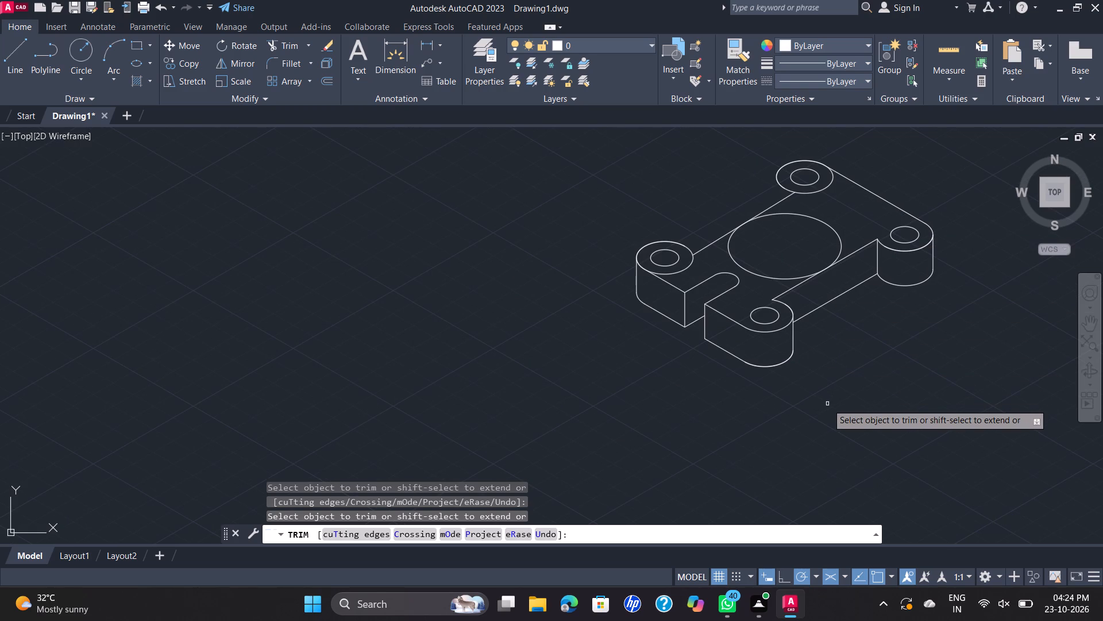
scroll(811, 375, down, 1)
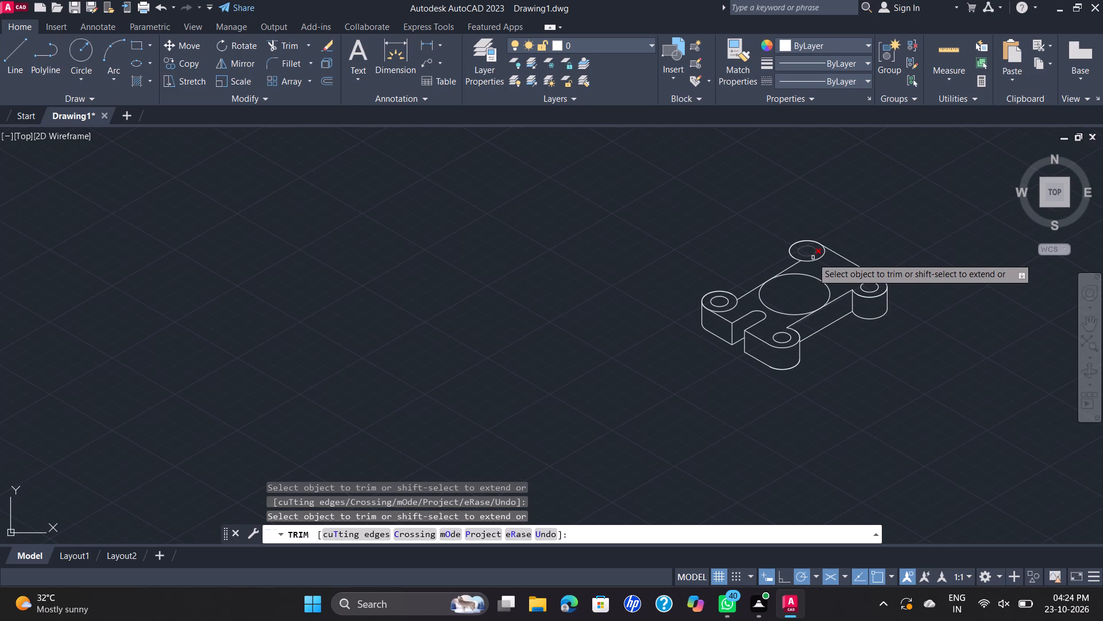
scroll(812, 258, up, 2)
click(816, 259)
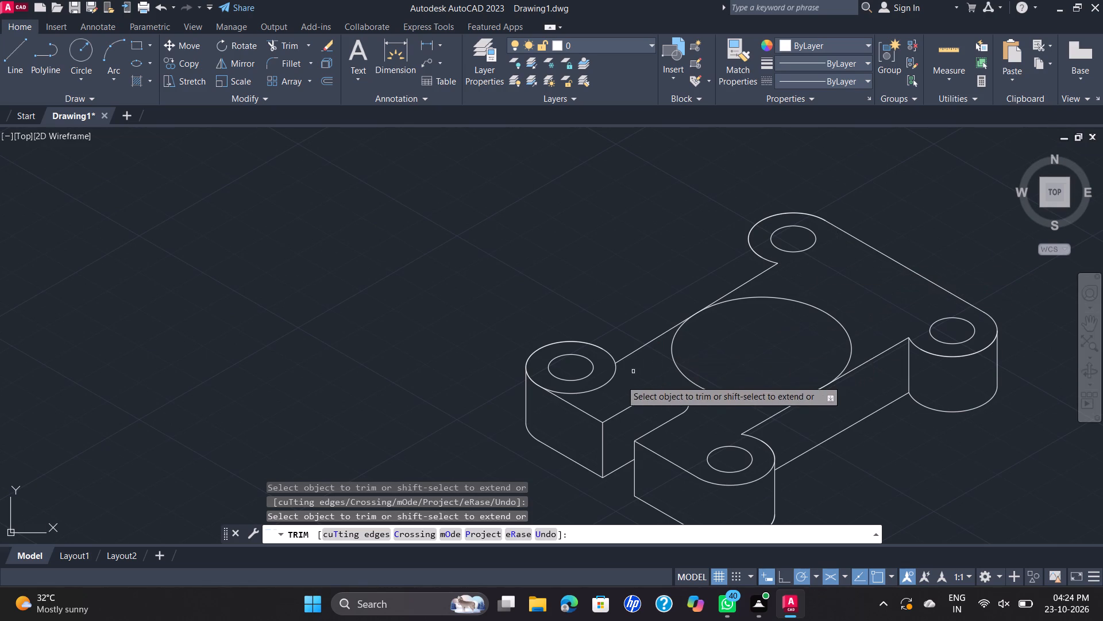
click(602, 385)
scroll(621, 388, down, 1)
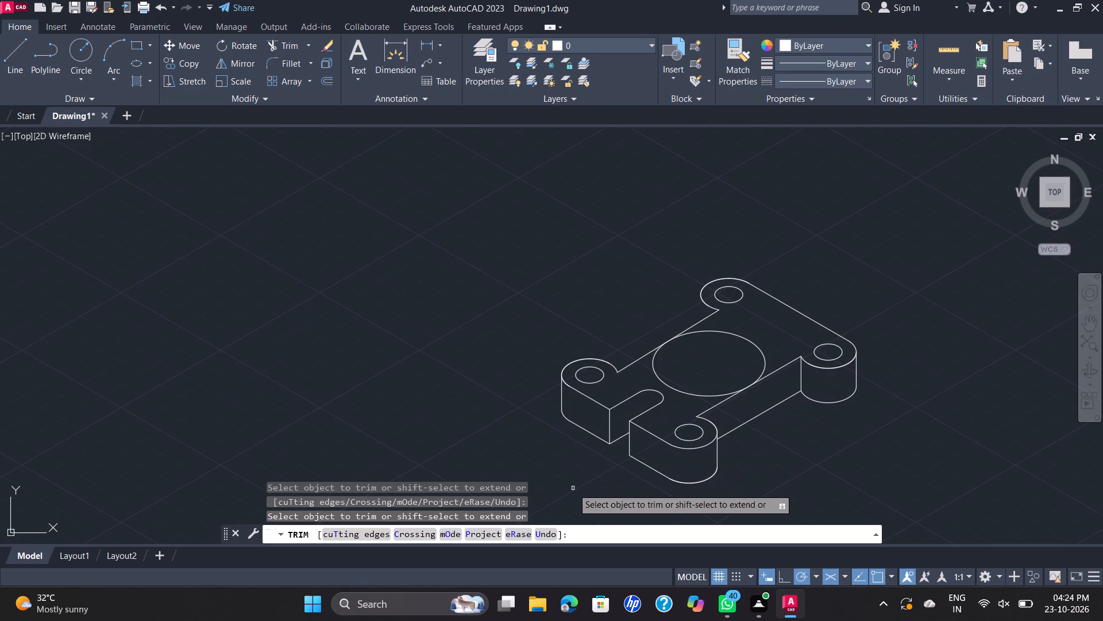
middle_drag(573, 488, 536, 436)
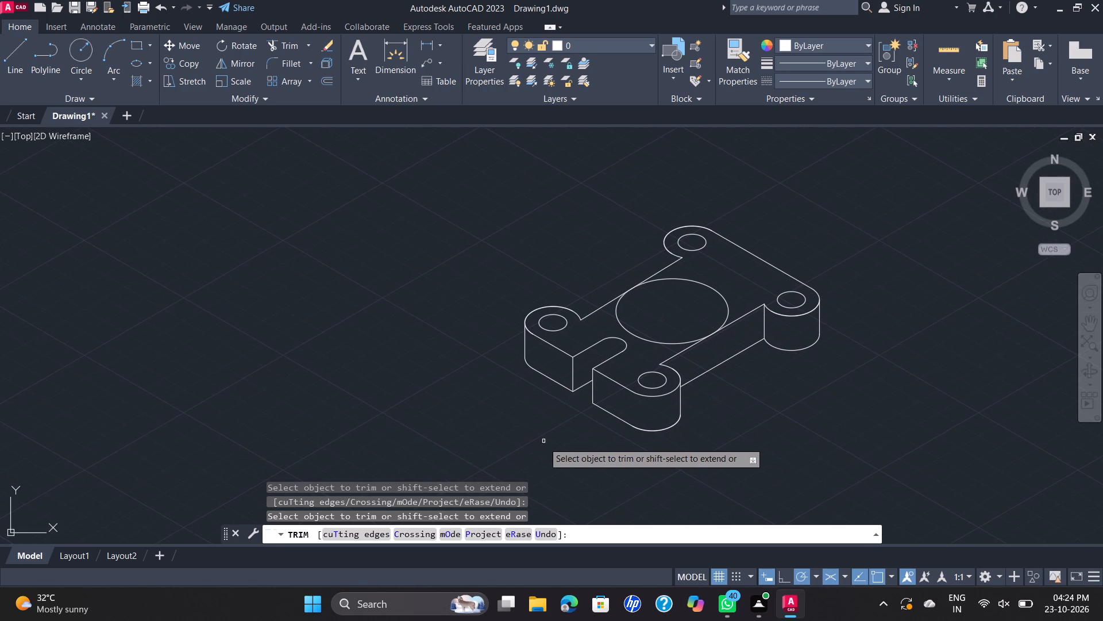
key(Escape)
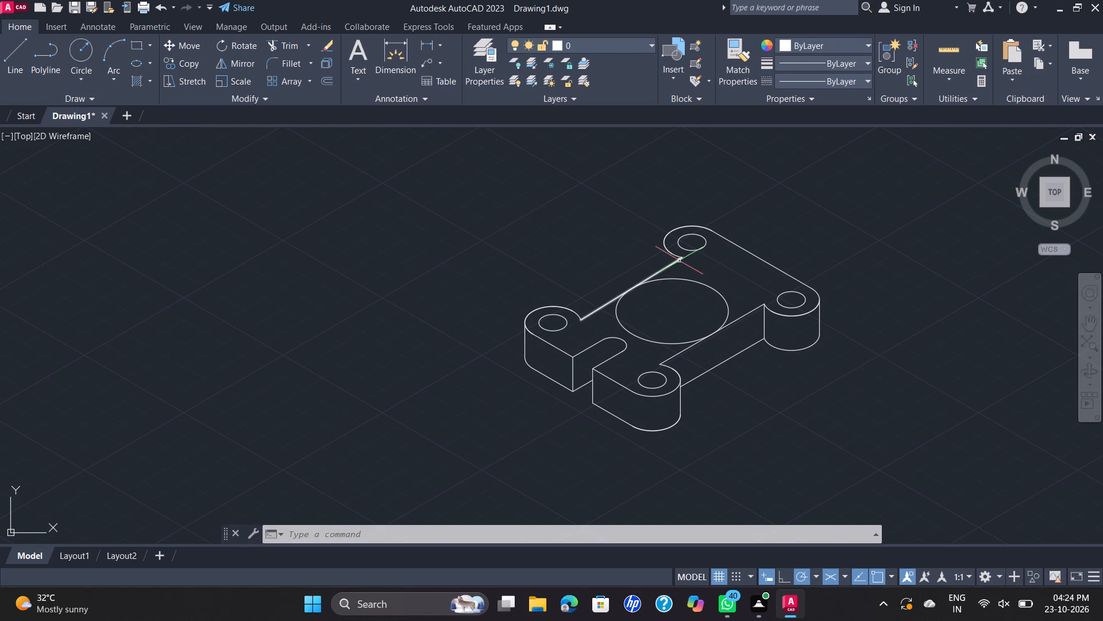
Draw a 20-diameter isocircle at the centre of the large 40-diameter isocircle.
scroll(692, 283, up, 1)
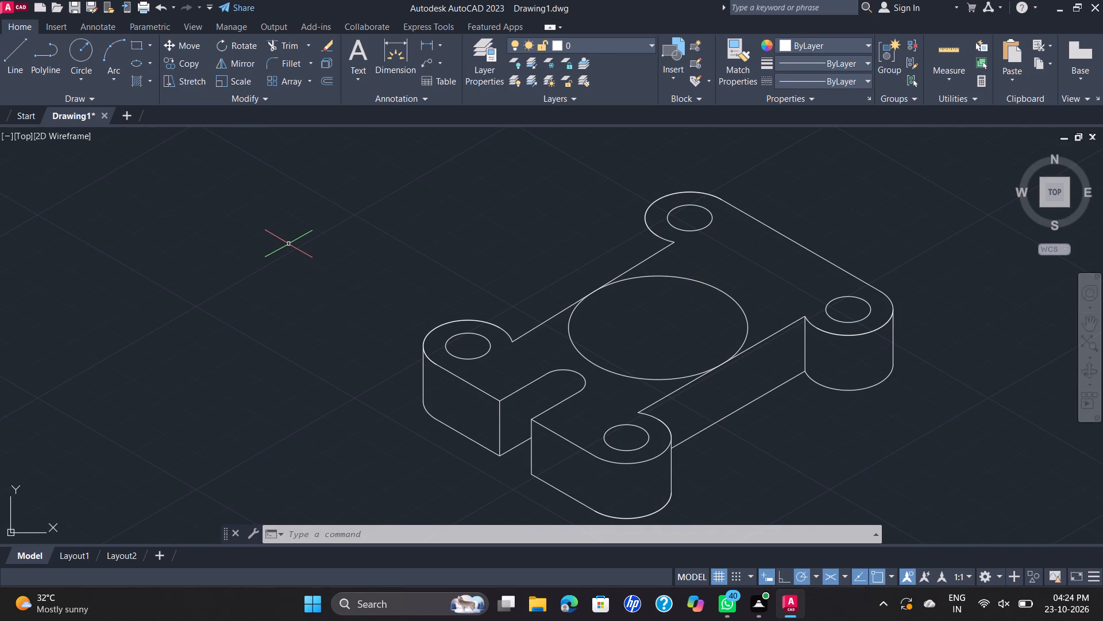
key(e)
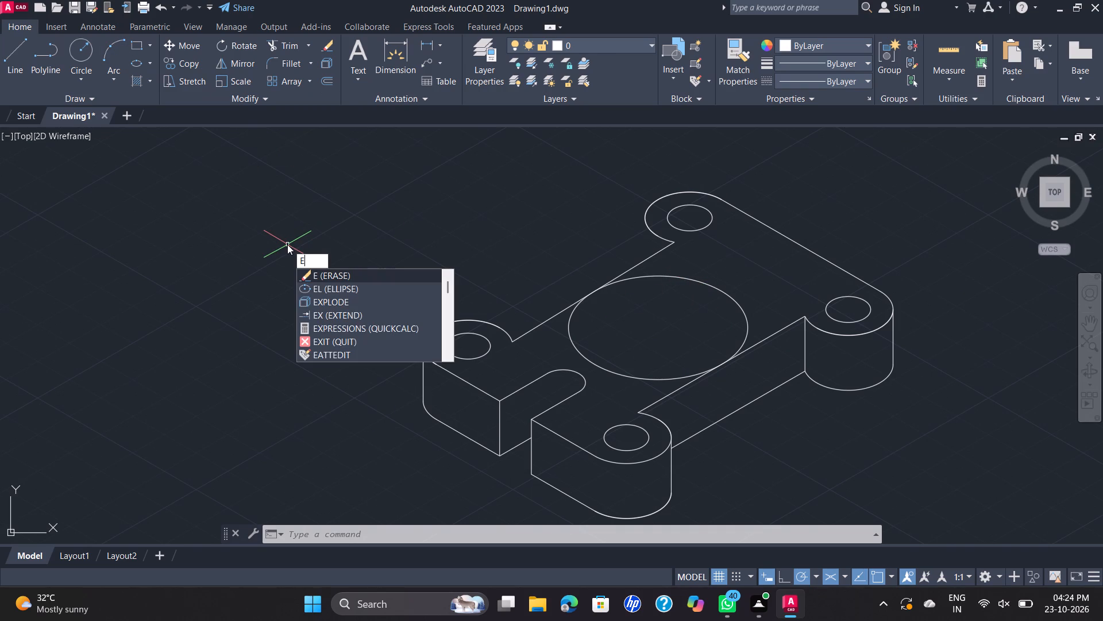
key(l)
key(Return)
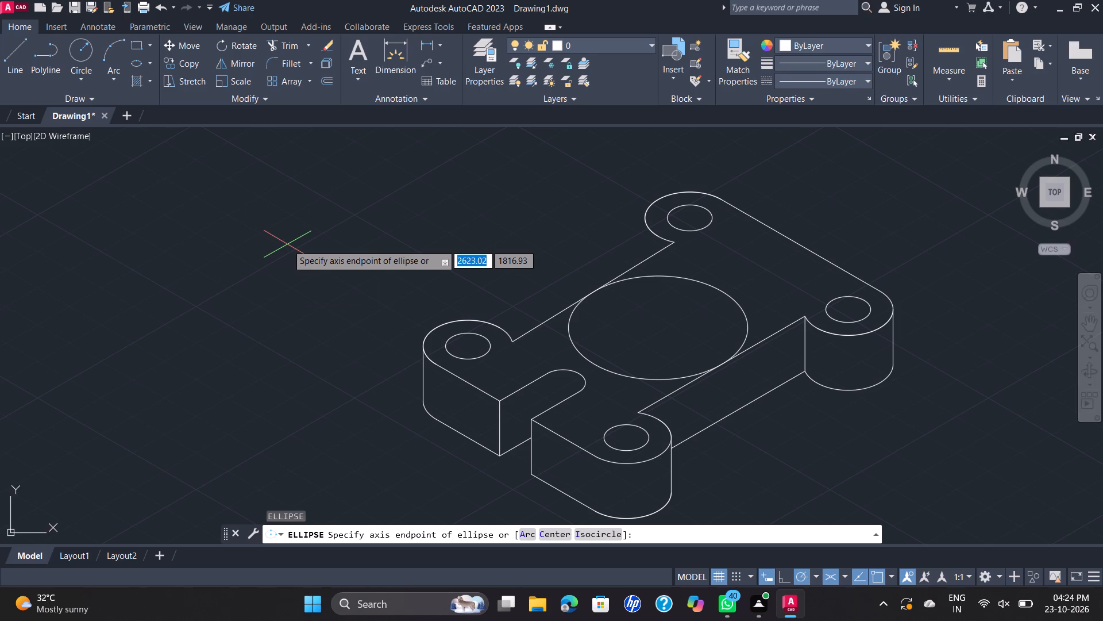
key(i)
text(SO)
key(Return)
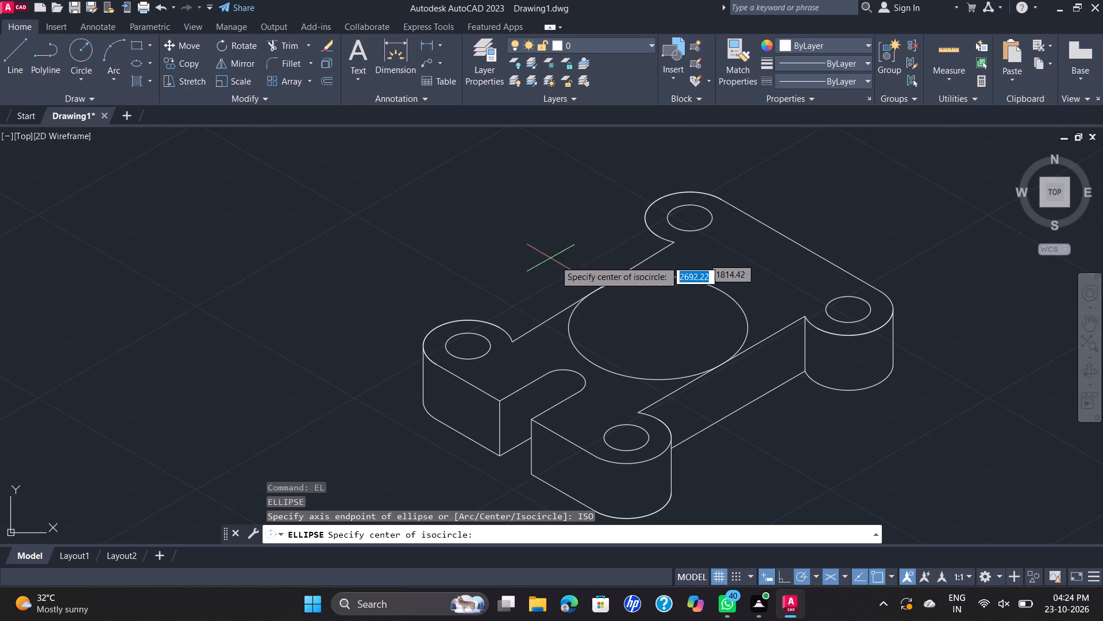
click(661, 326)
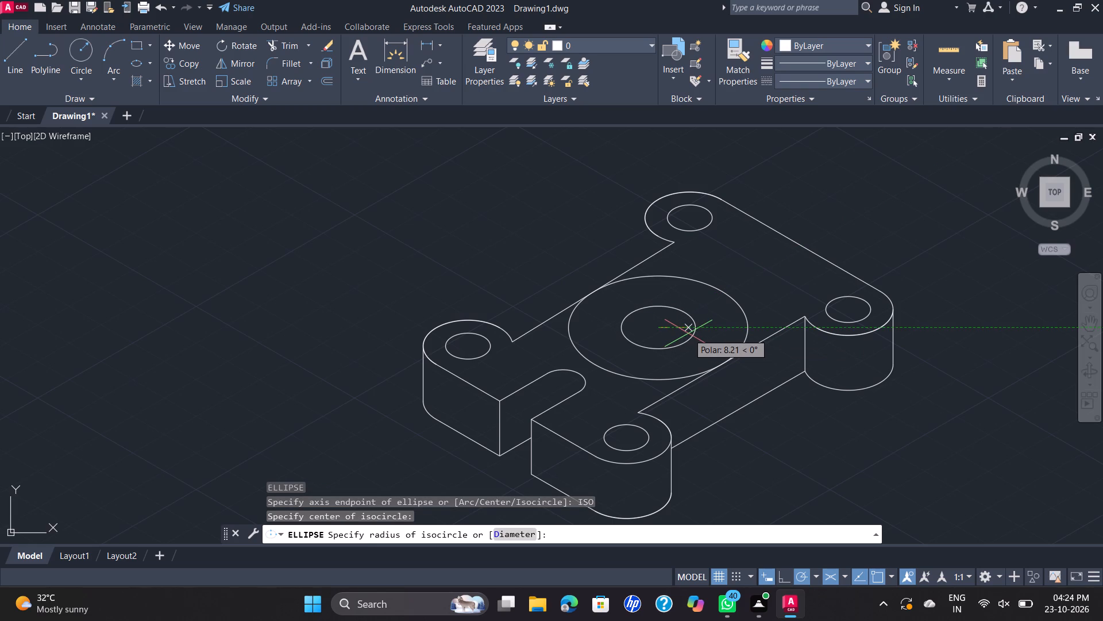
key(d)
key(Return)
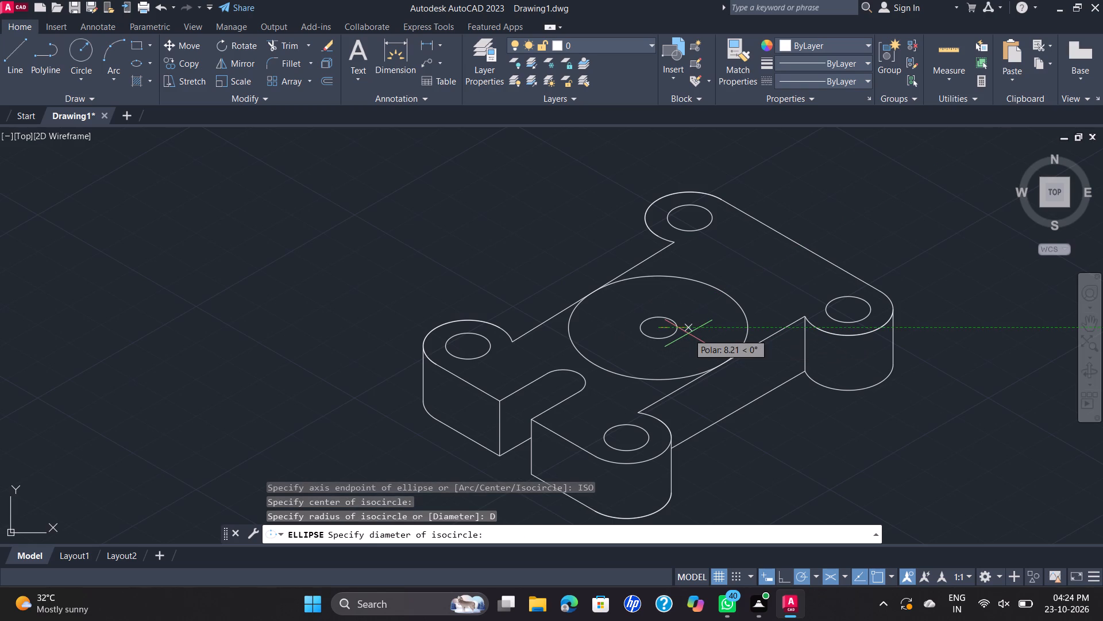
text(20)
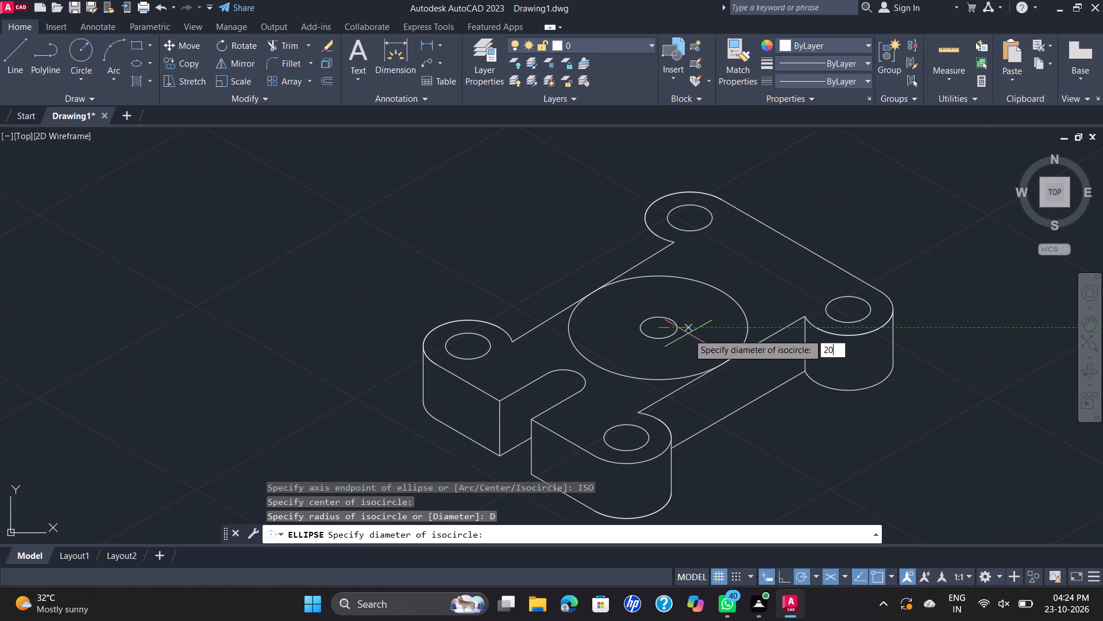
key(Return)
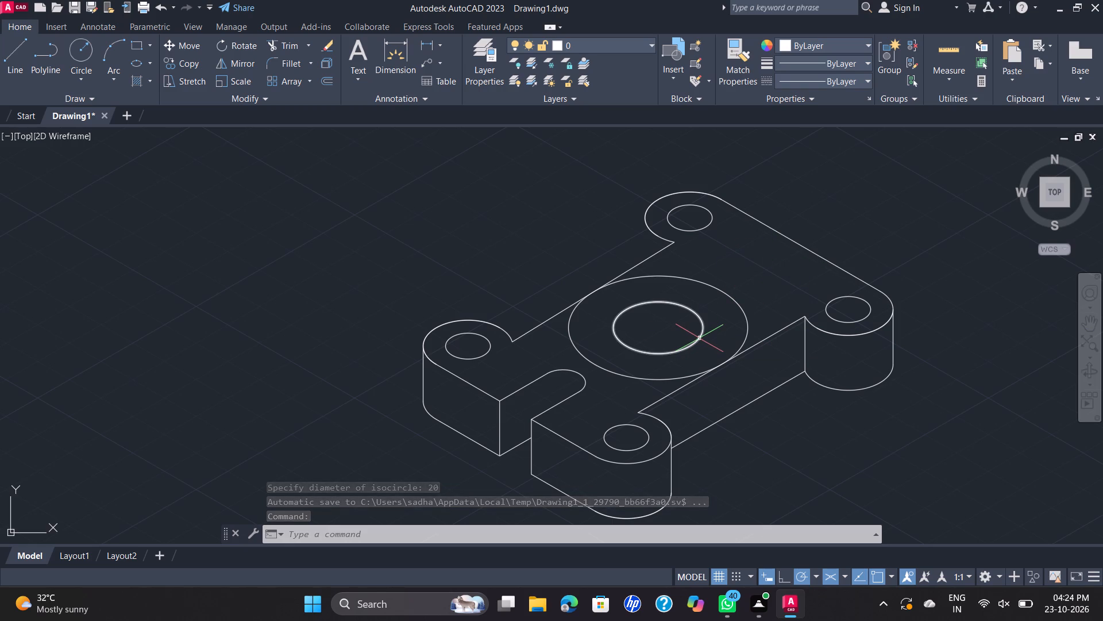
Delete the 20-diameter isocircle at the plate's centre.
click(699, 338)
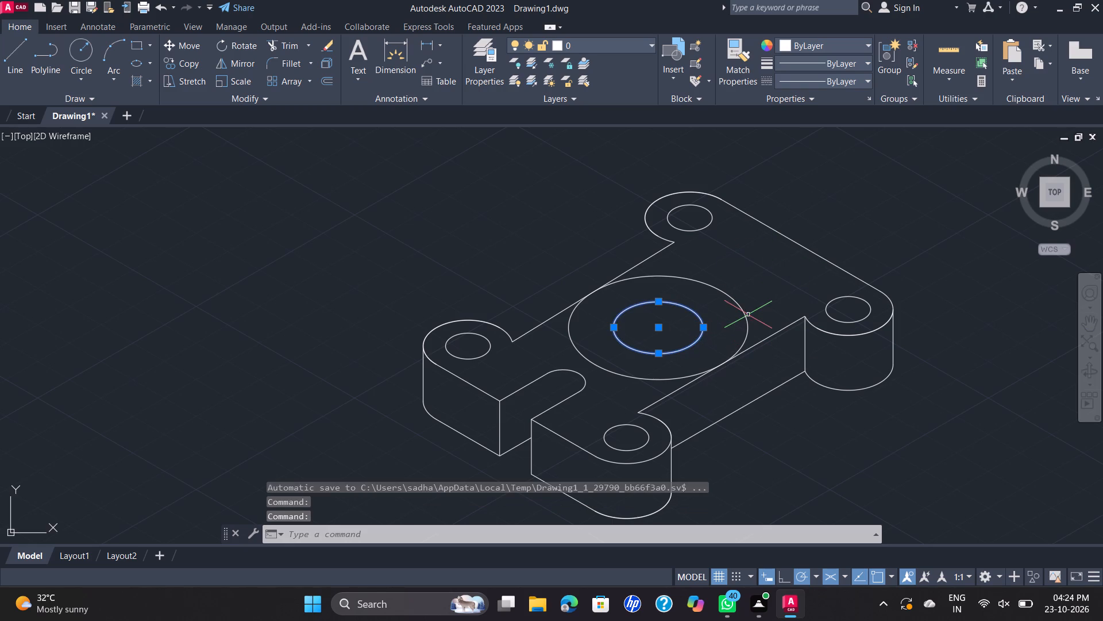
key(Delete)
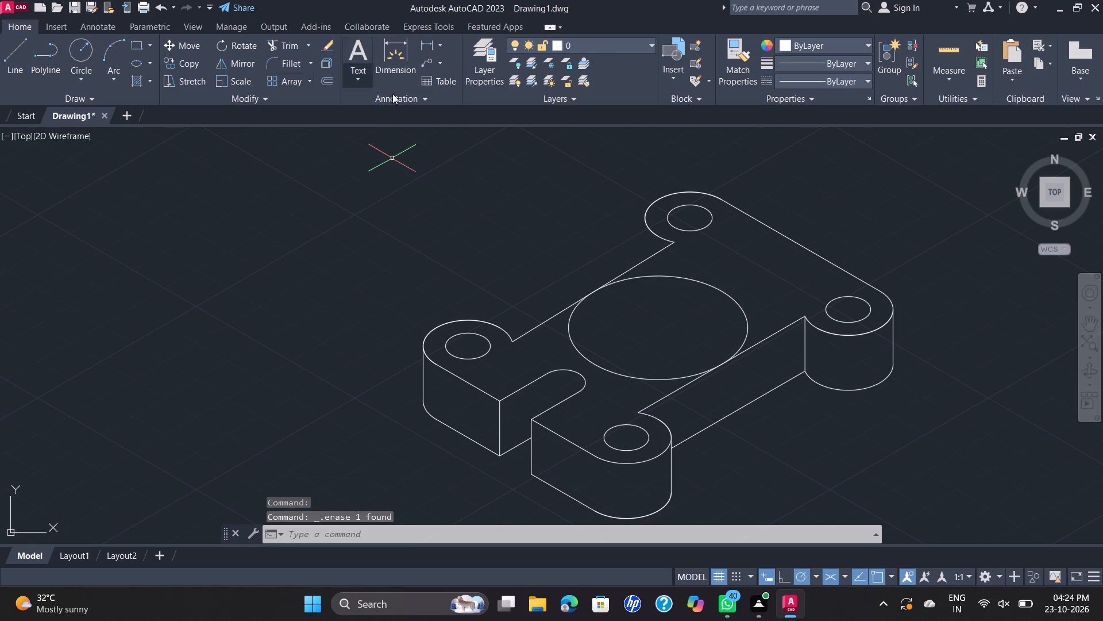
Copy the 40-diameter isocircle 15 vertically upward from its centre.
click(180, 63)
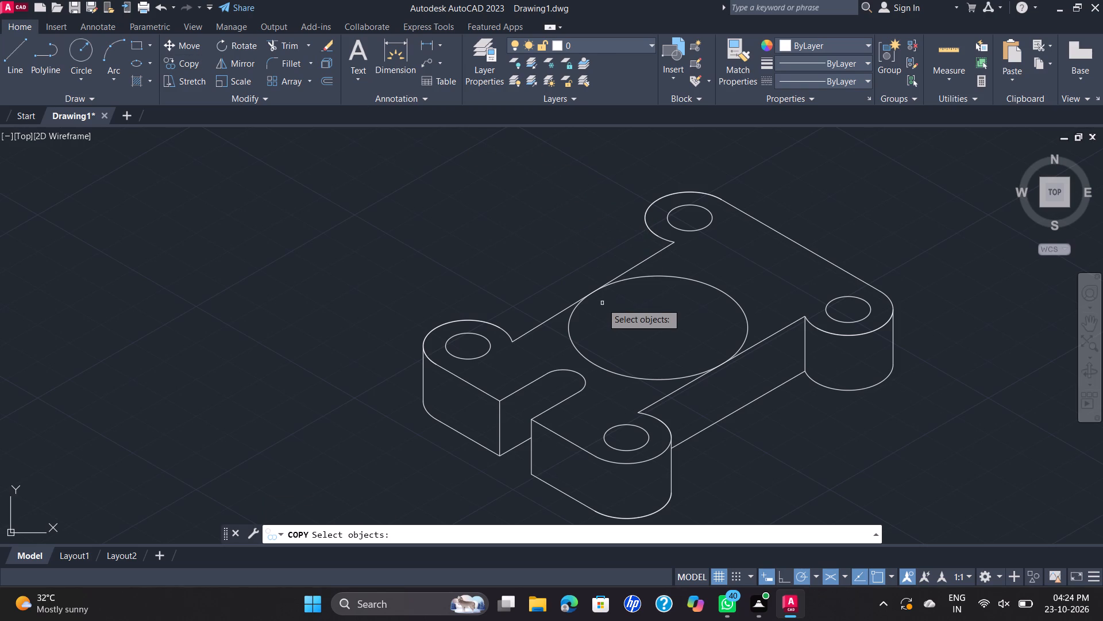
click(719, 290)
right_click(709, 284)
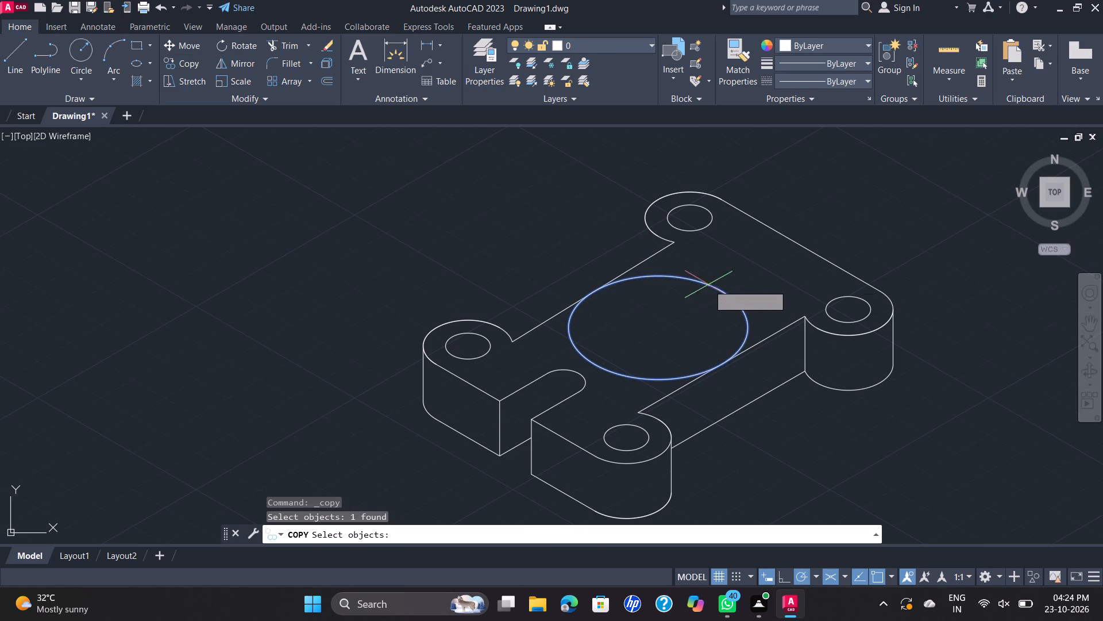
click(656, 329)
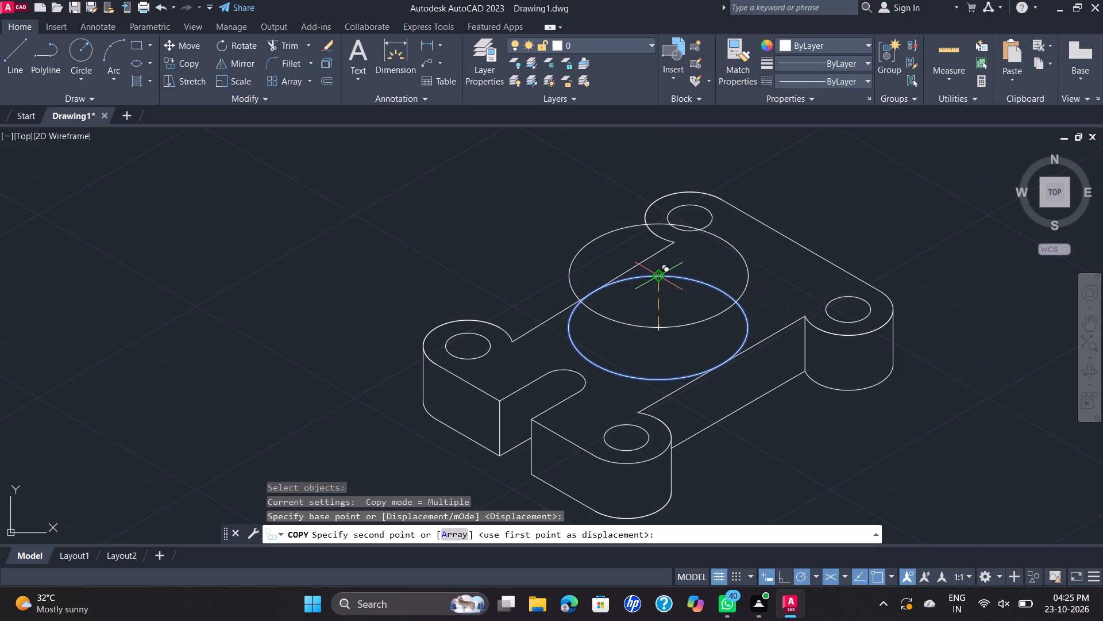
text(15)
key(Return)
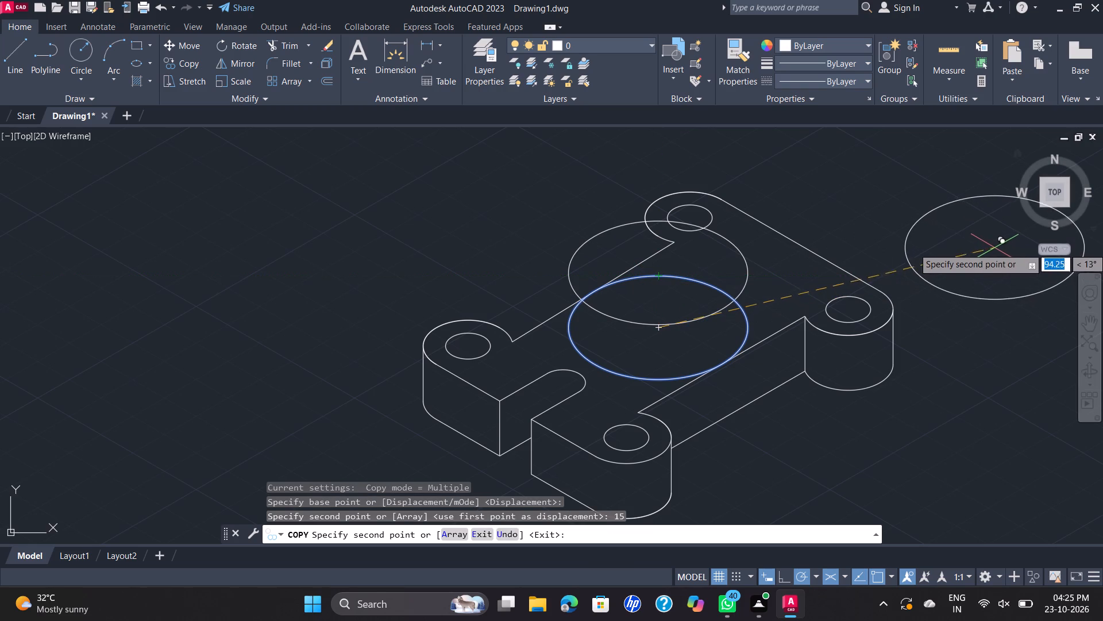
key(Escape)
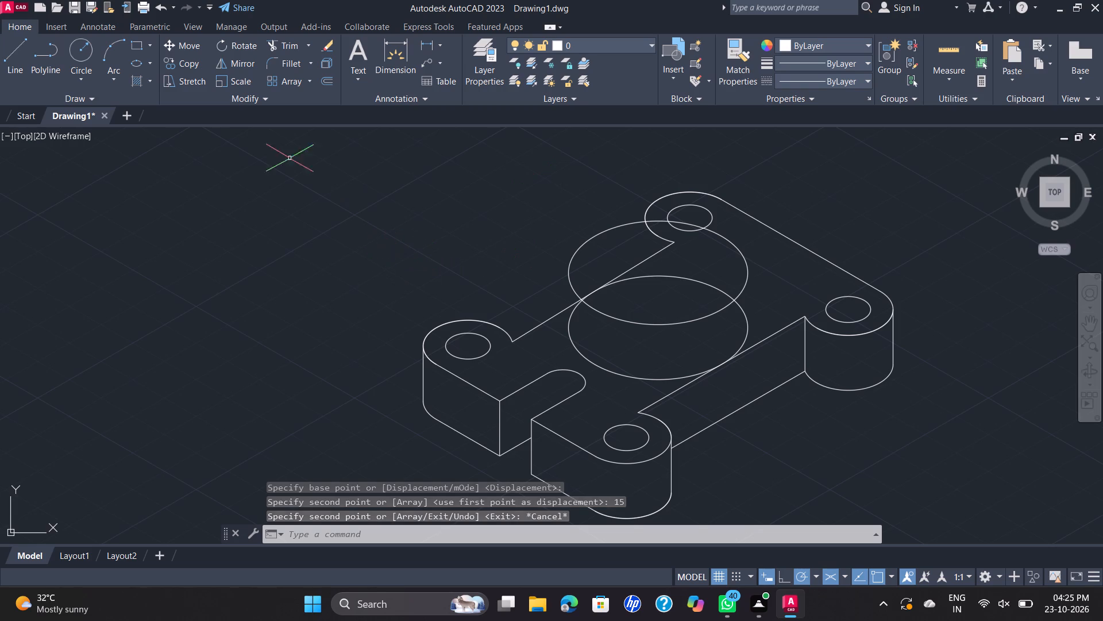
Draw two vertical side edges joining the outer quadrants of the raised 40-diameter isocircle to those of the original.
click(9, 50)
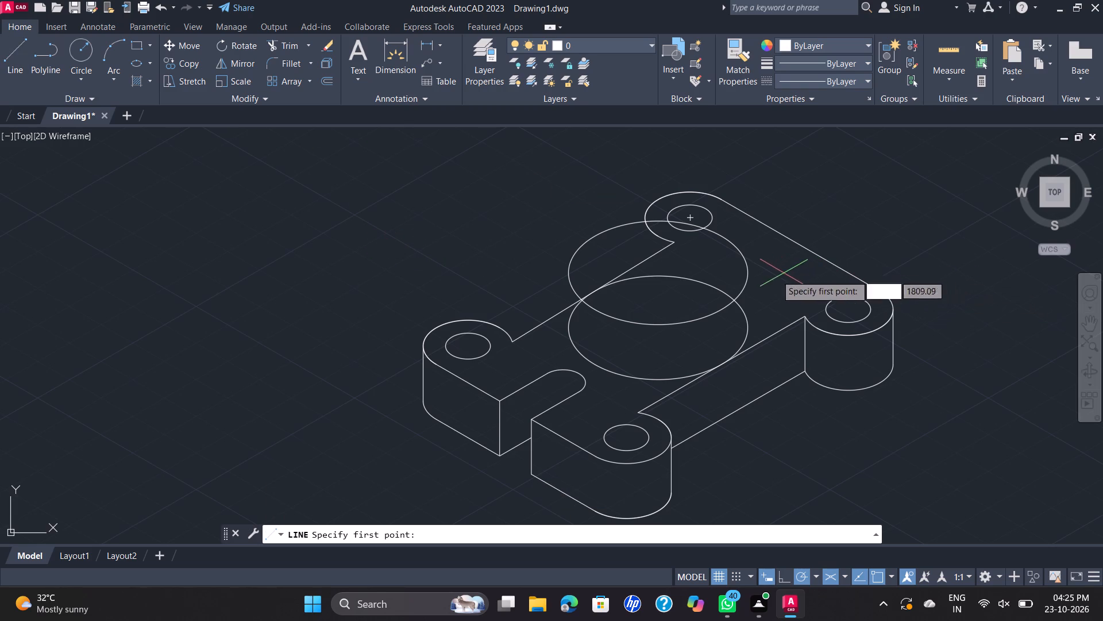
click(752, 269)
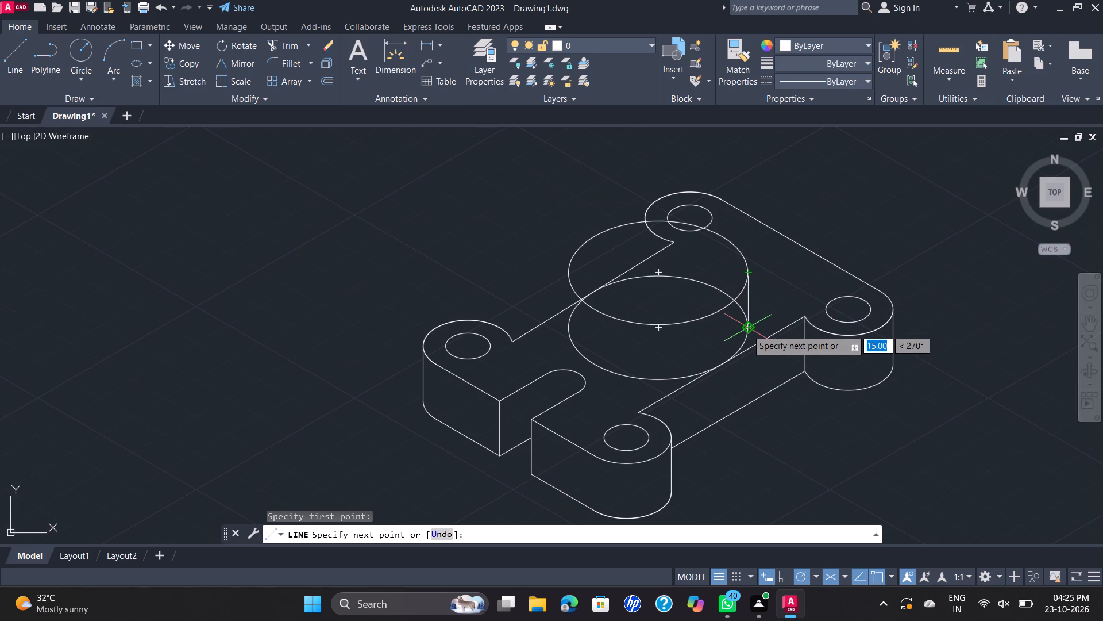
click(747, 329)
key(Escape)
key(space)
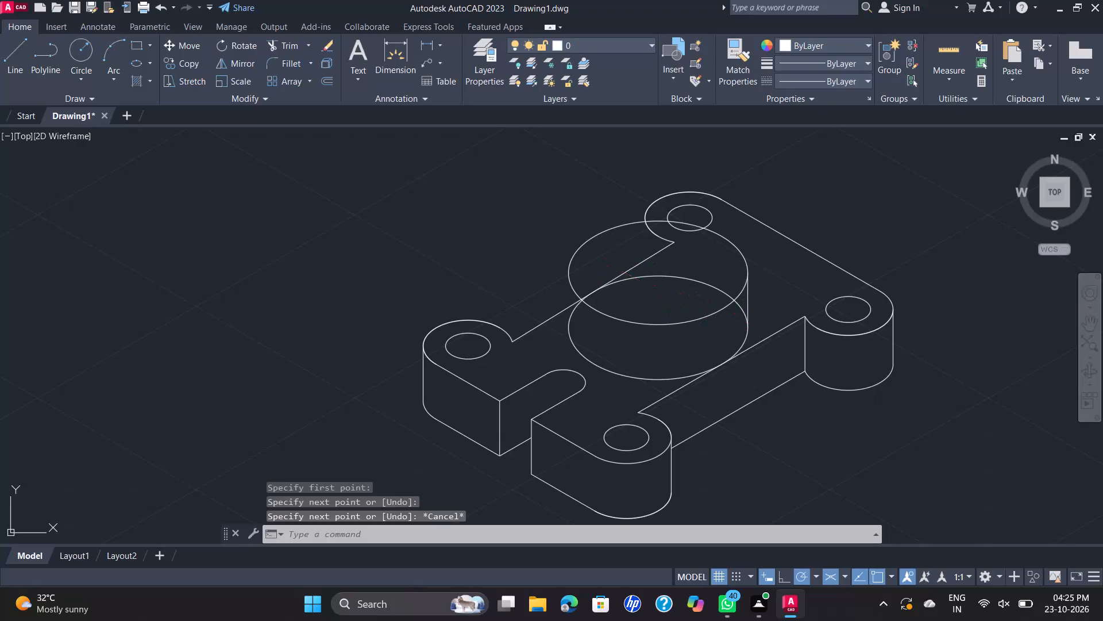
click(569, 273)
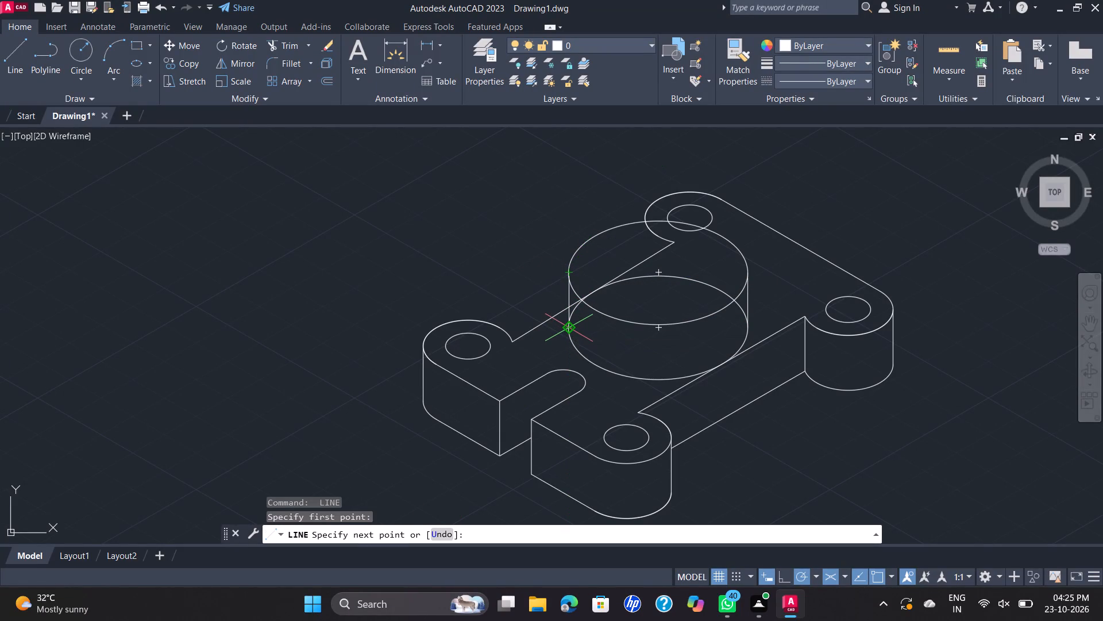
click(567, 330)
key(Escape)
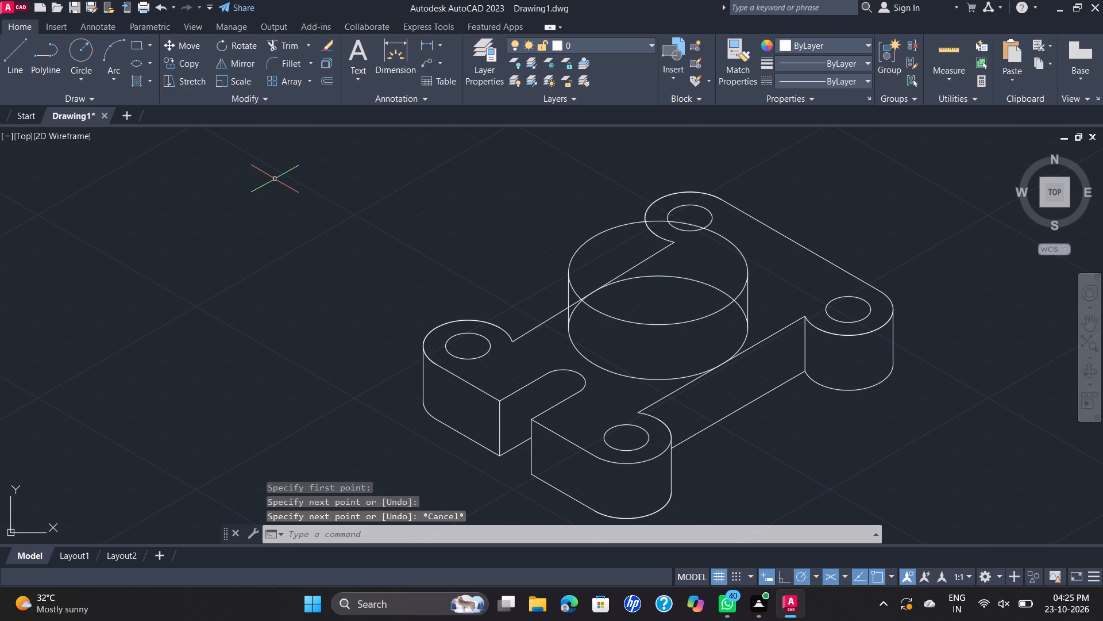
Trim the boss's base isocircle, the rear plate edge, the rear lug arc and the rear lug hole wherever the boss hides them.
text(TR)
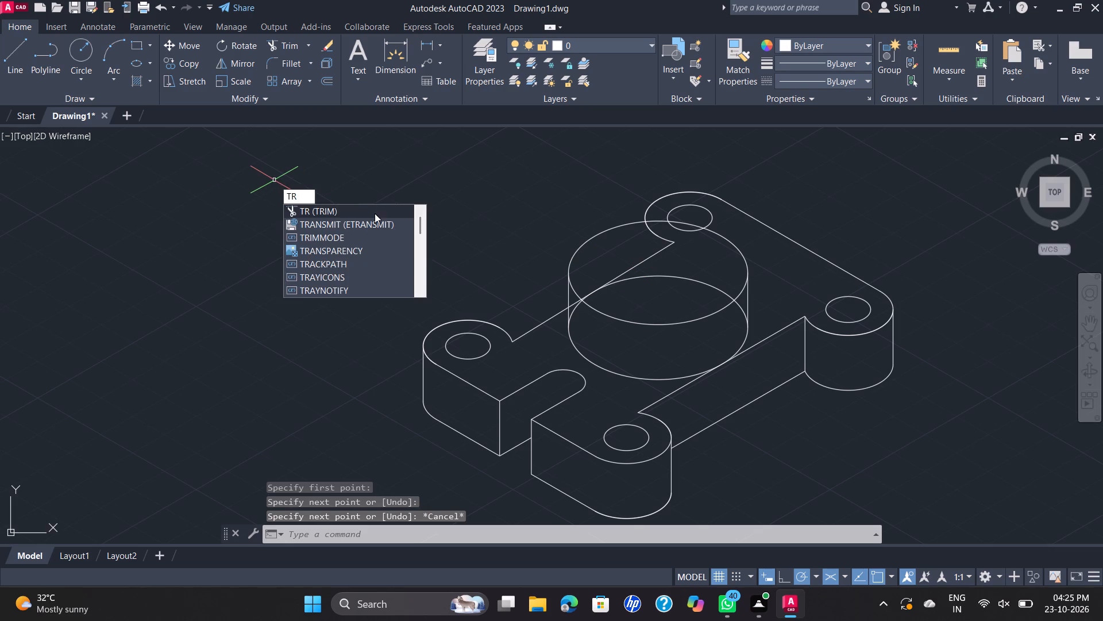
key(Return)
scroll(662, 267, up, 1)
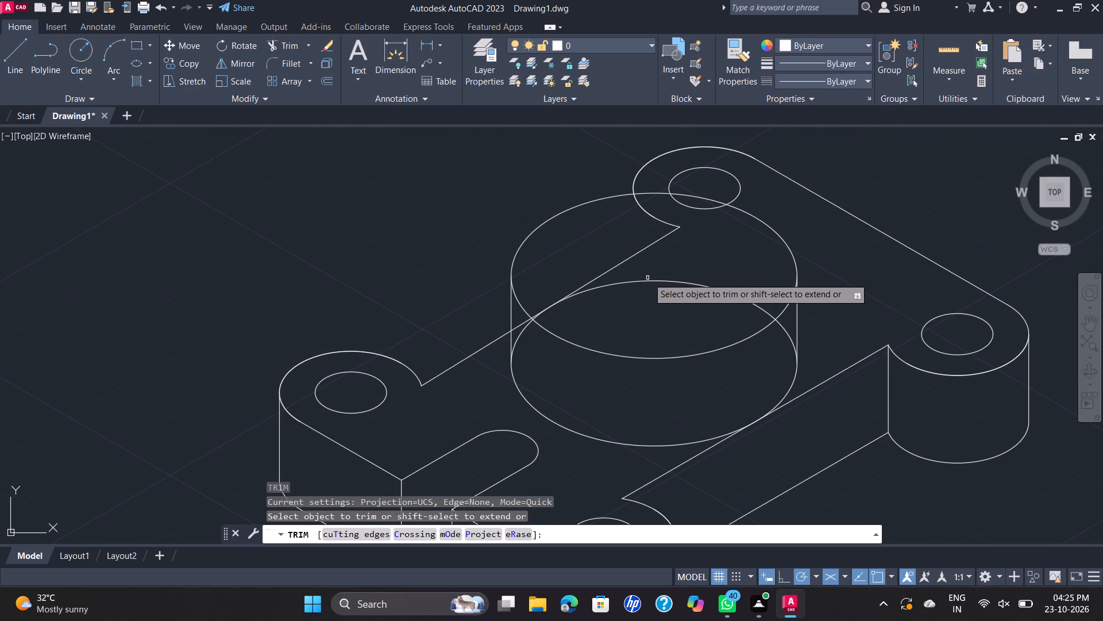
click(650, 281)
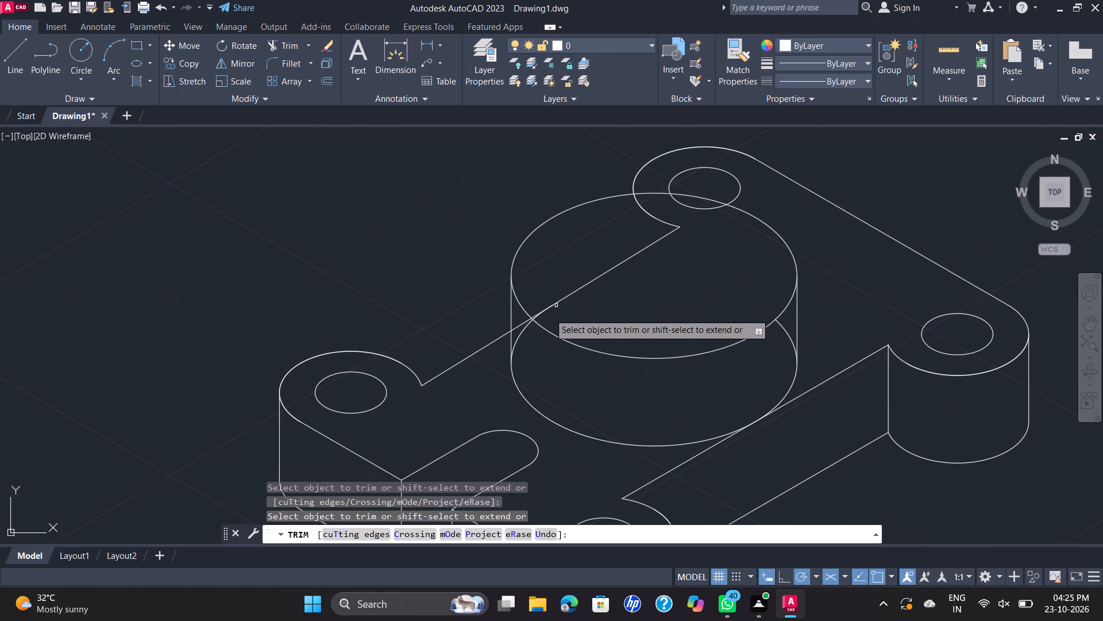
click(521, 345)
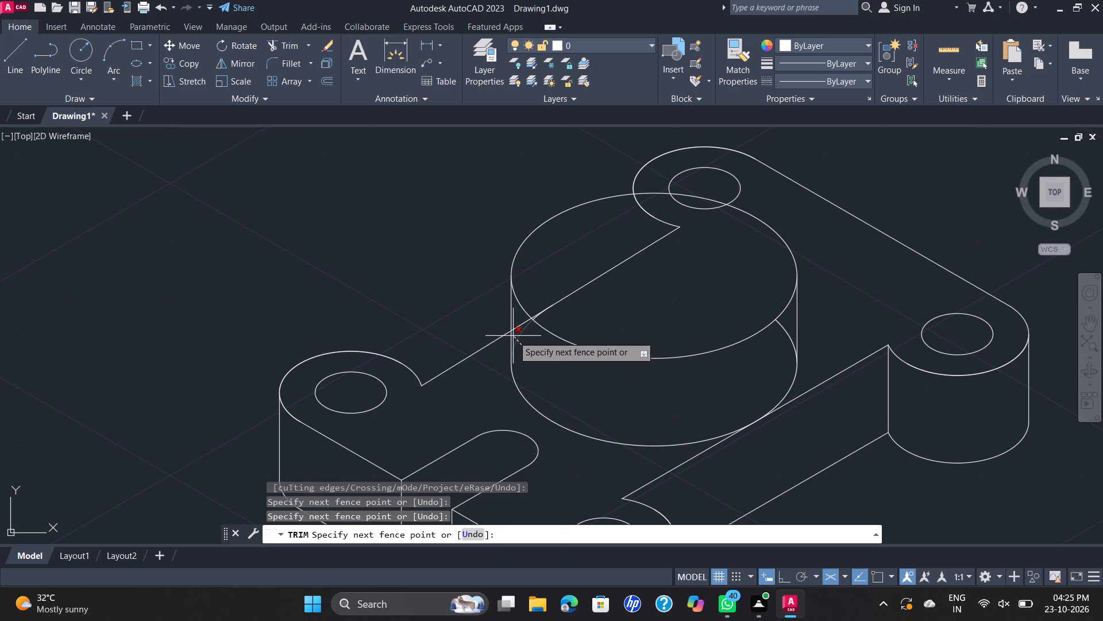
click(516, 336)
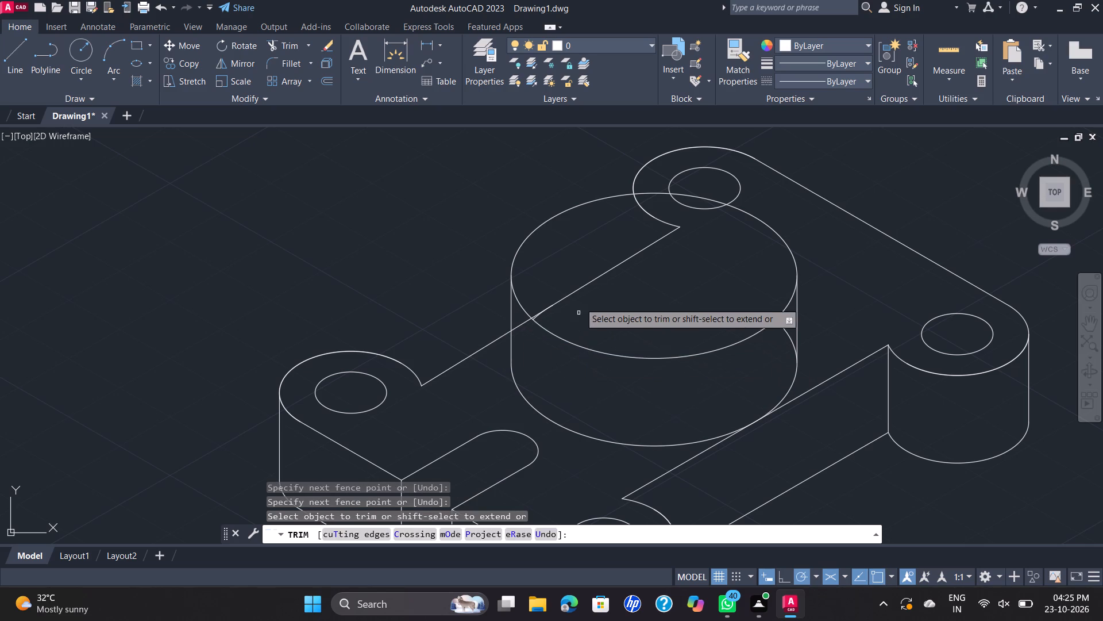
click(588, 282)
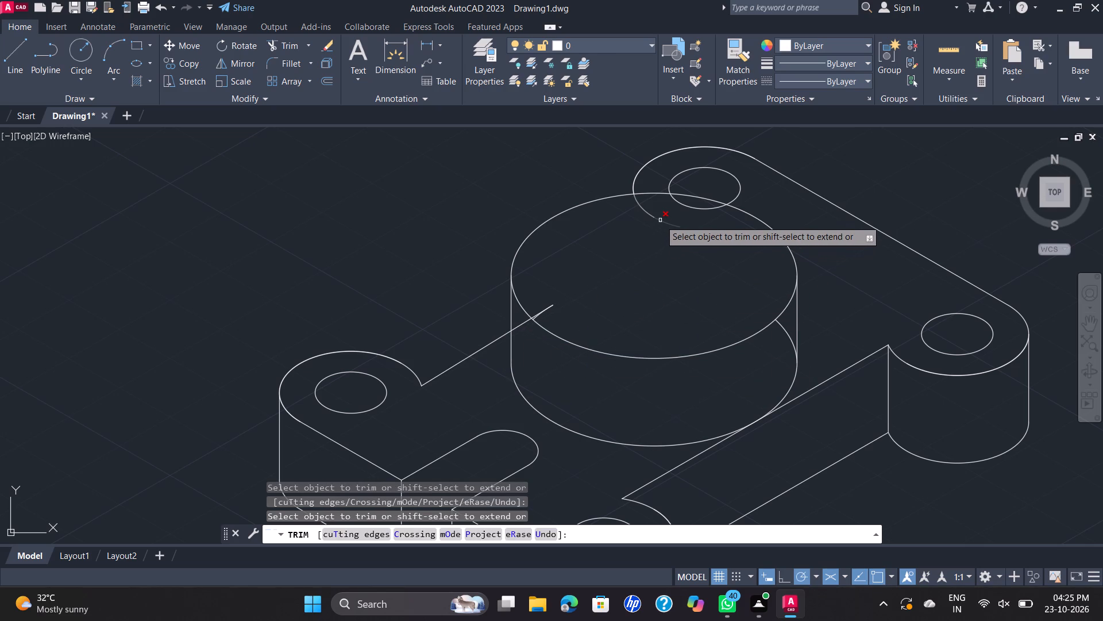
click(660, 220)
click(652, 215)
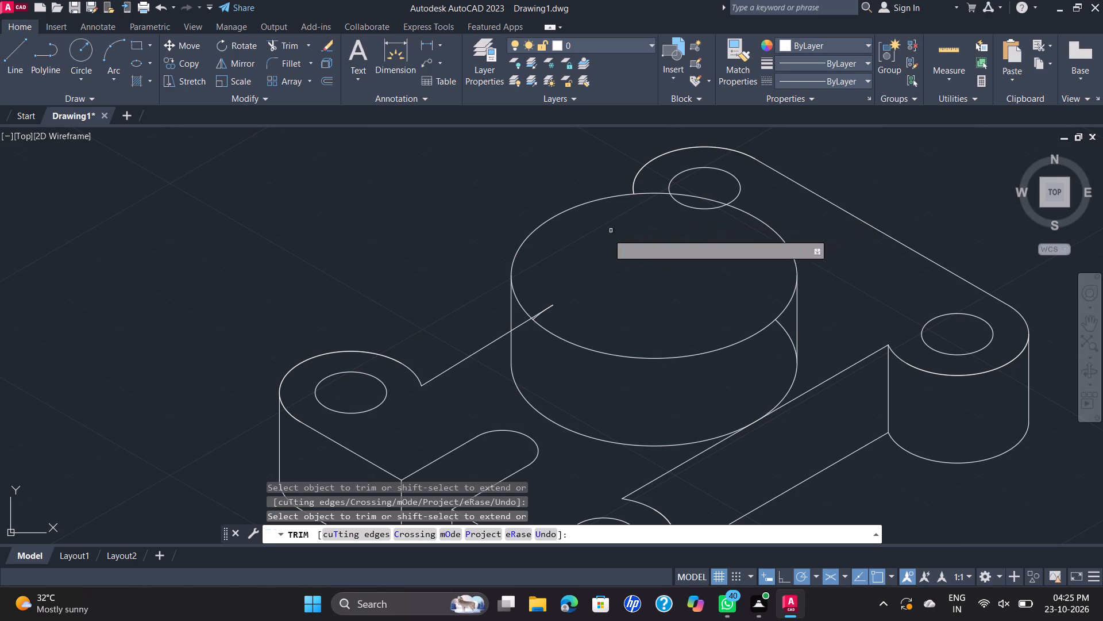
click(543, 310)
click(547, 308)
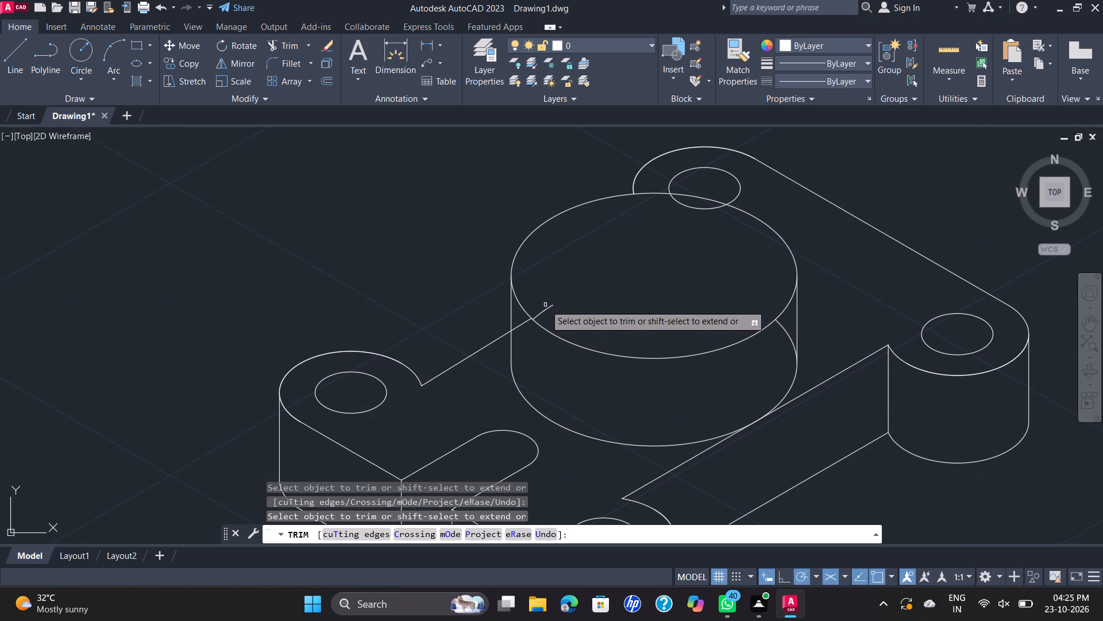
click(551, 308)
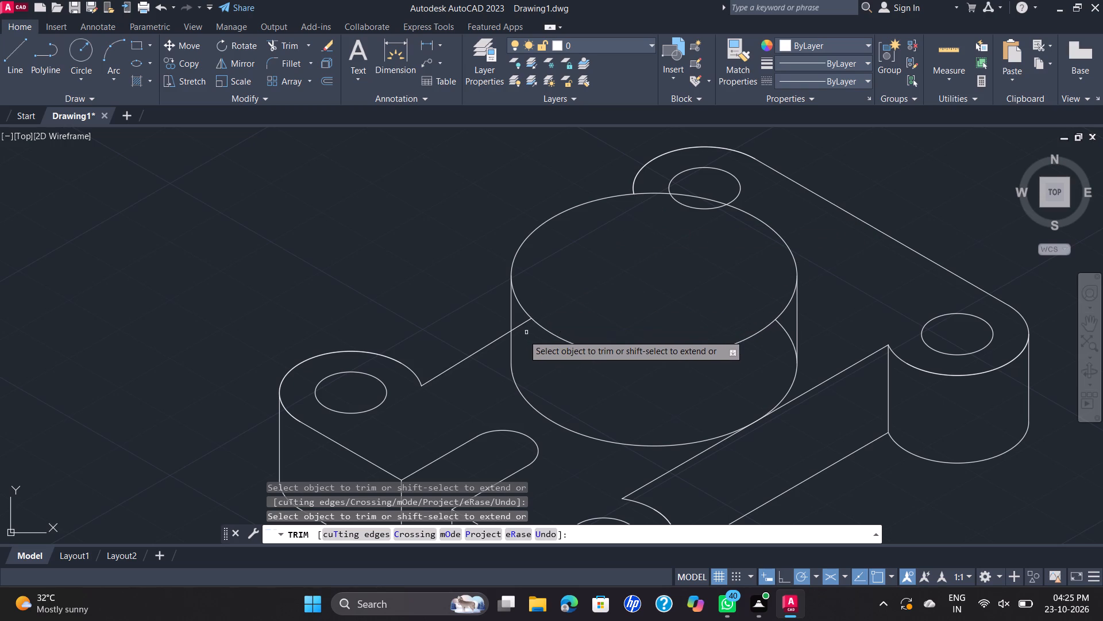
click(521, 326)
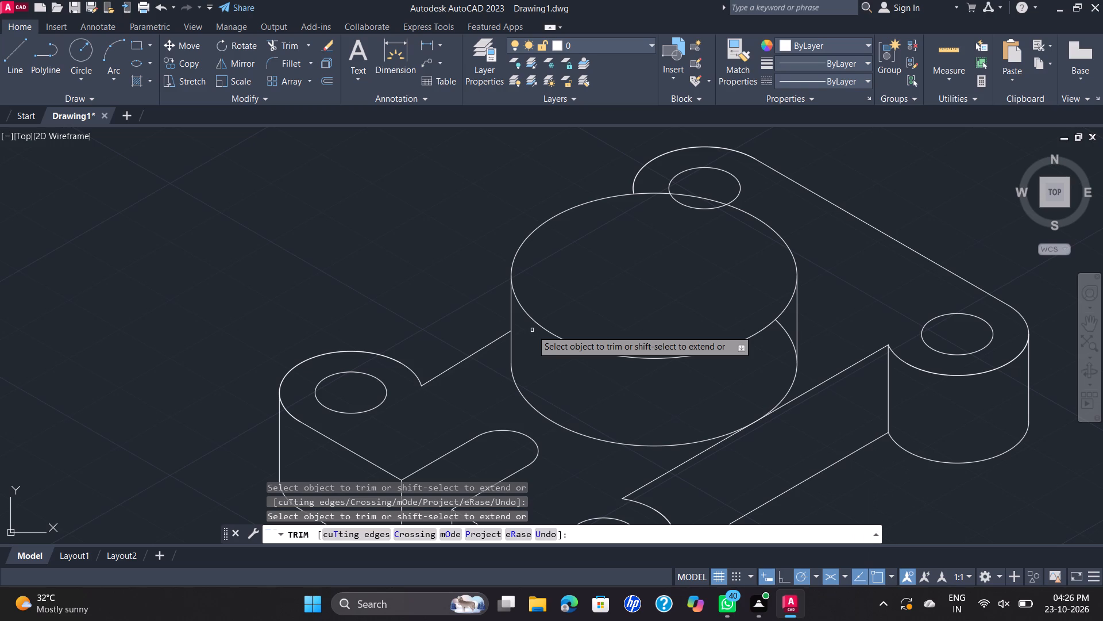
click(787, 335)
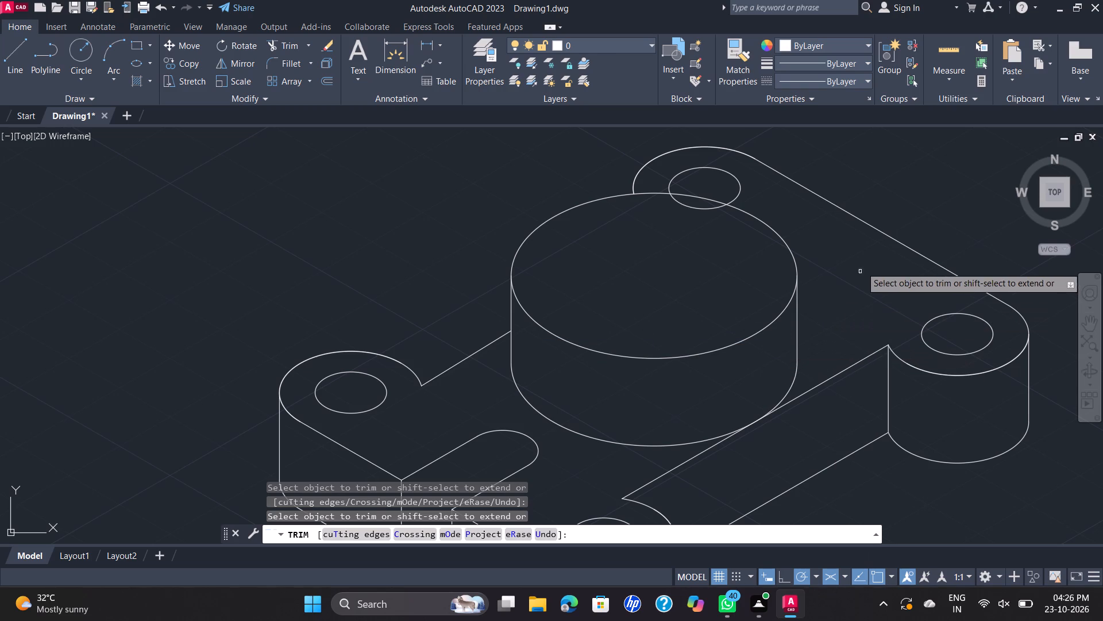
click(692, 209)
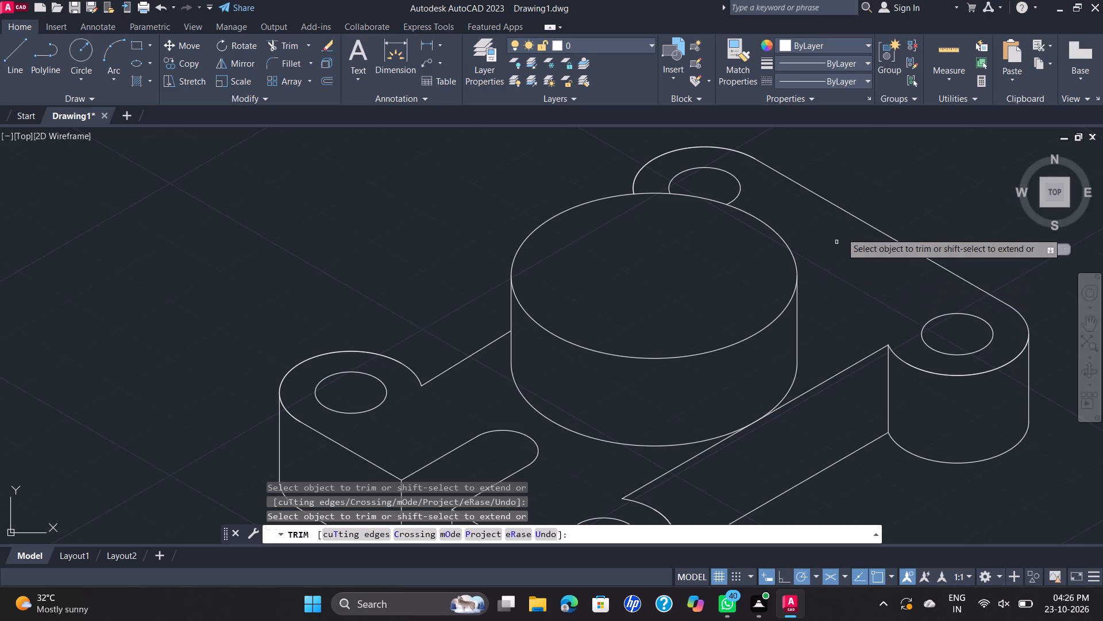
key(Escape)
Draw a 20-diameter isocircle at the centre of the boss's raised 40-diameter top face.
scroll(888, 193, down, 1)
middle_drag(910, 242, 853, 244)
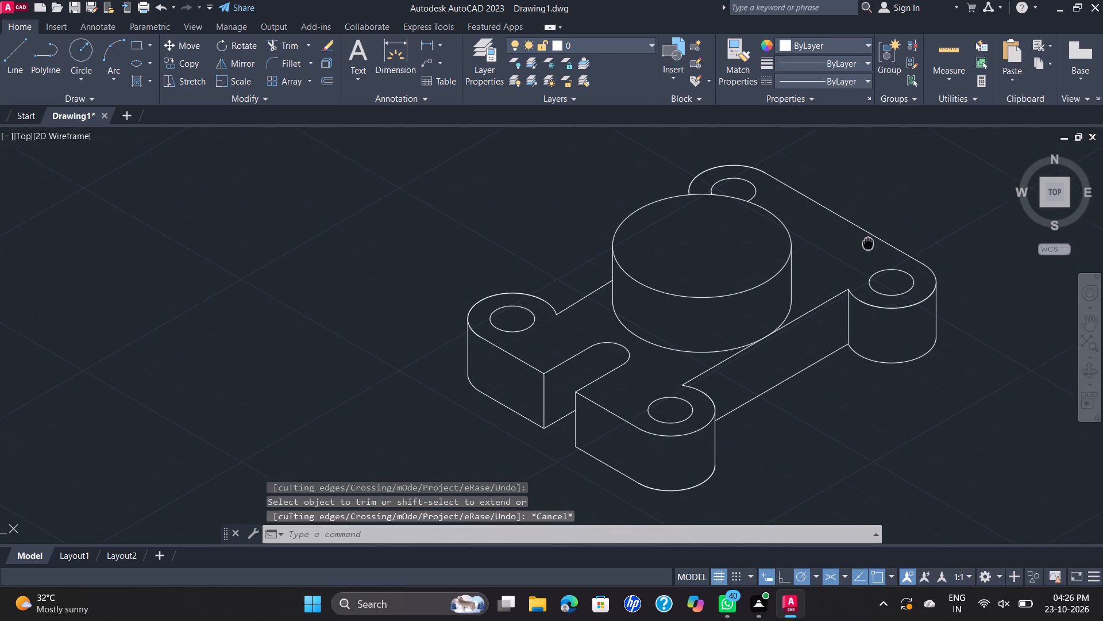
middle_drag(853, 244, 828, 245)
scroll(800, 258, up, 1)
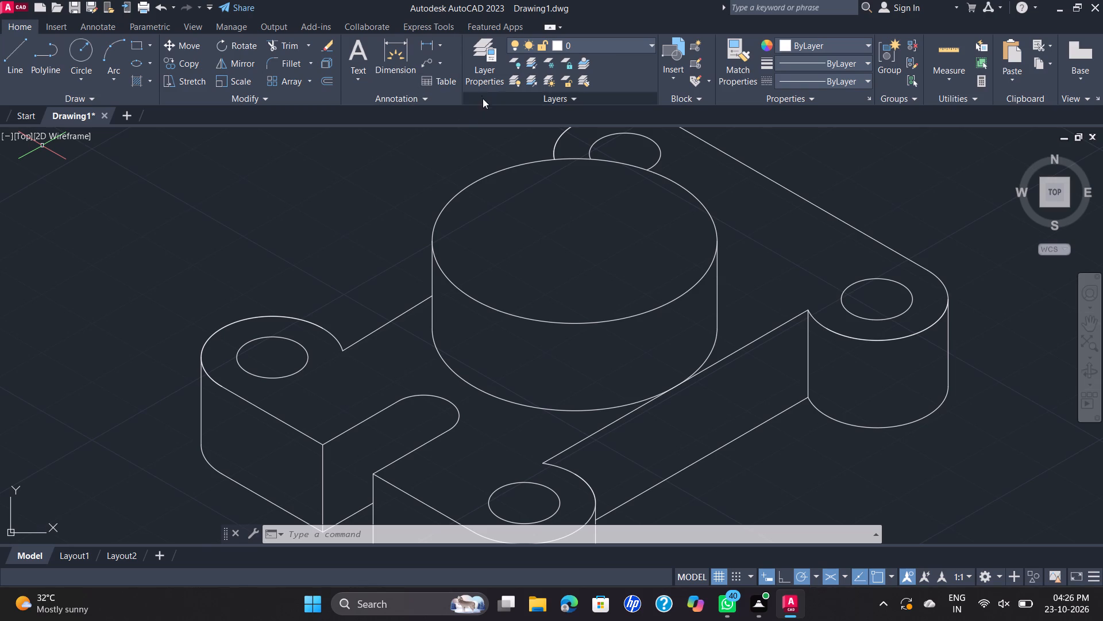
scroll(520, 185, down, 1)
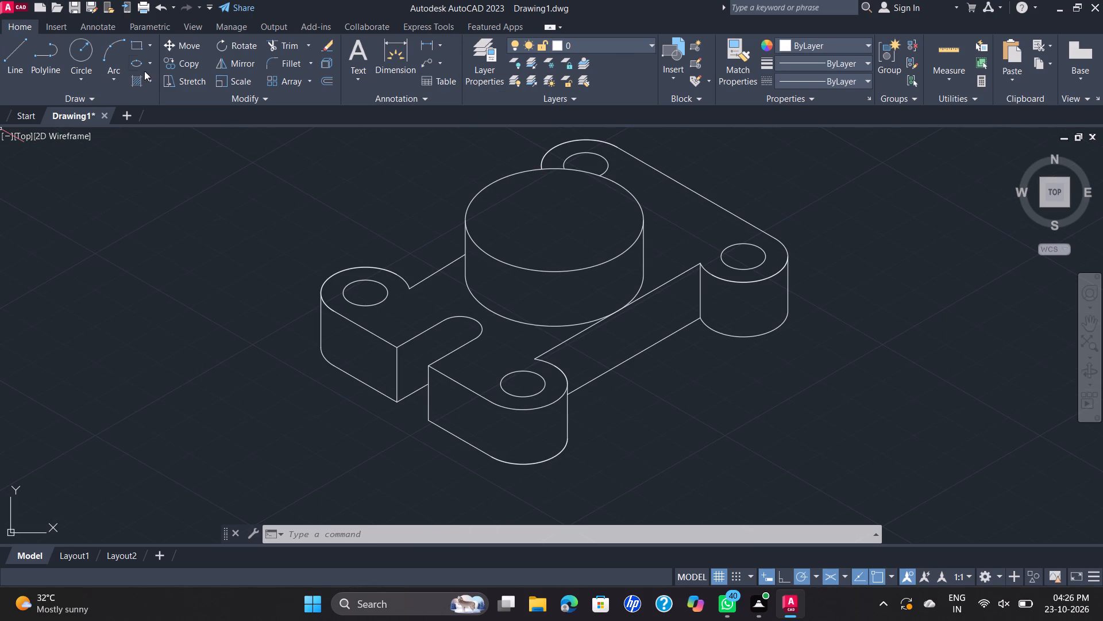
text(EL)
key(Return)
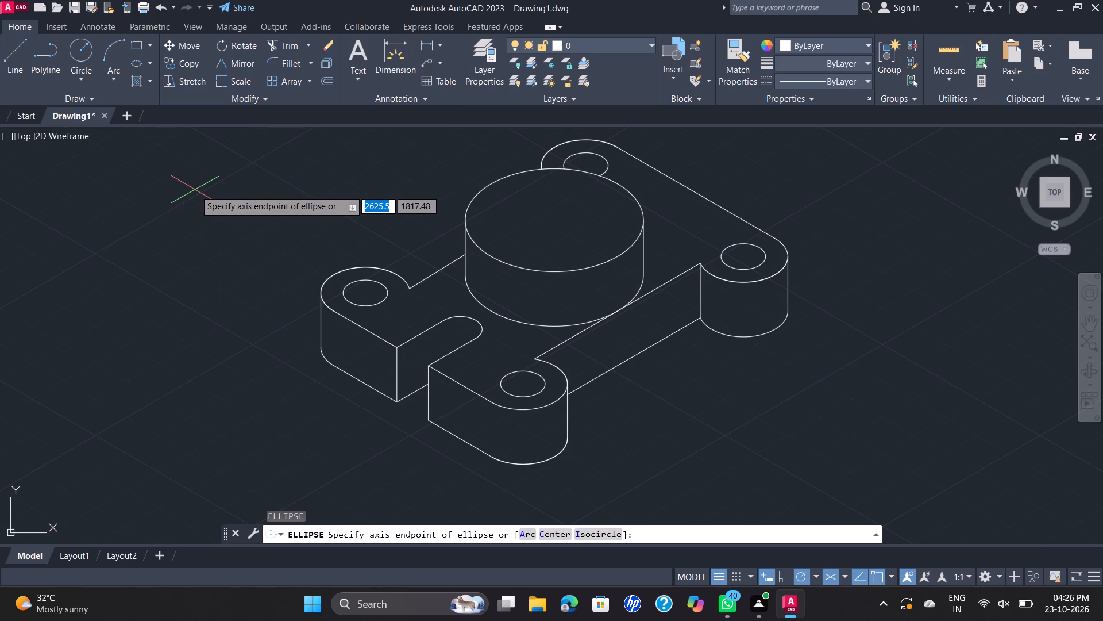
key(i)
text(SO)
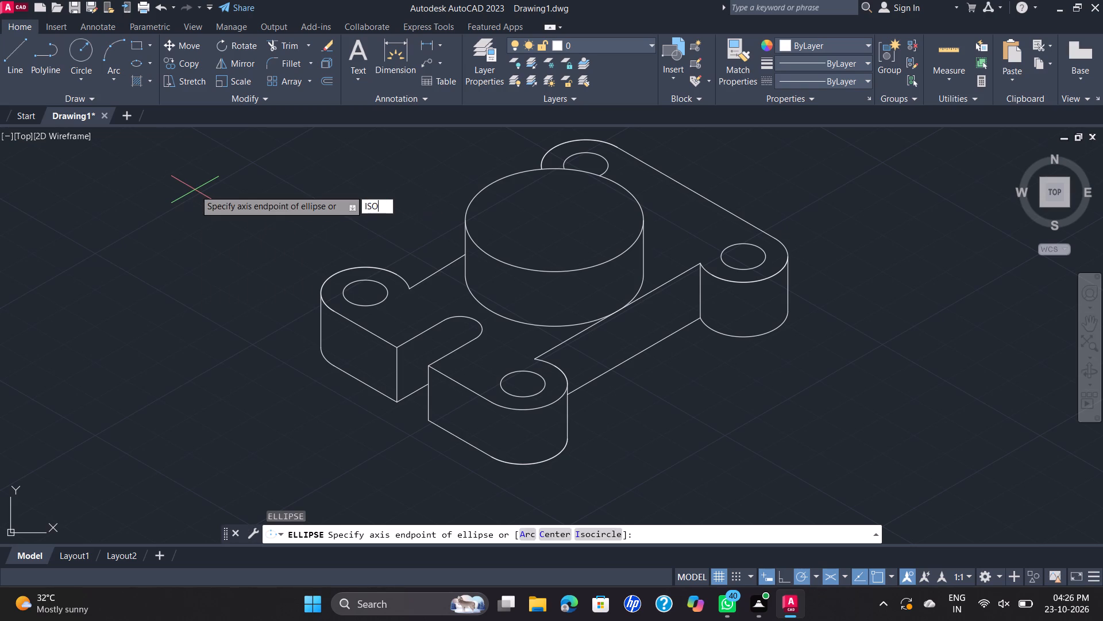
key(Return)
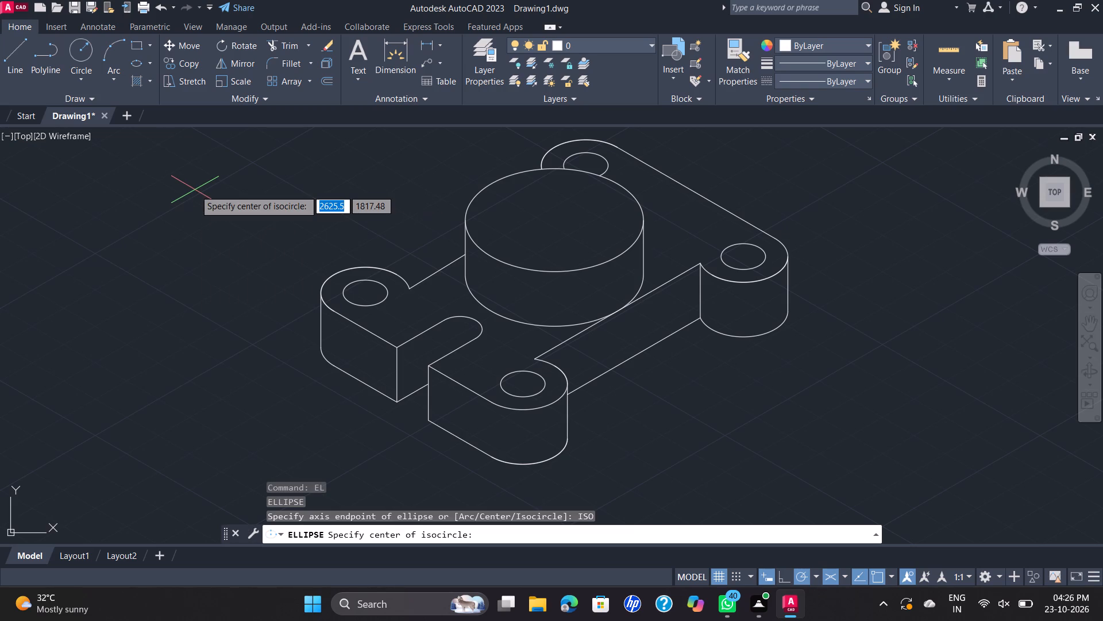
click(555, 217)
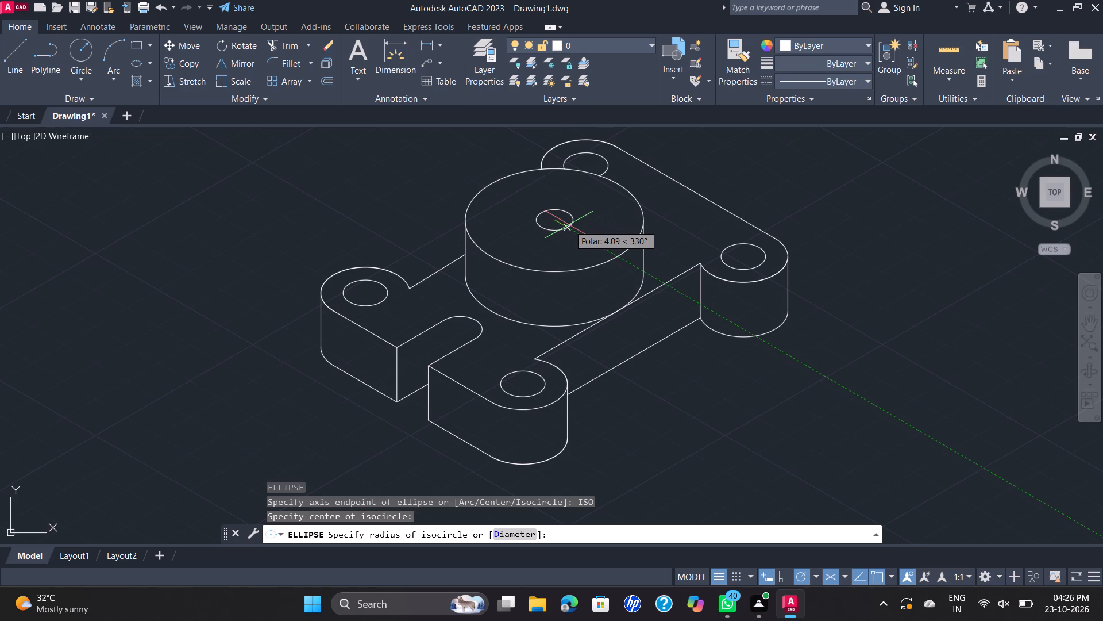
key(d)
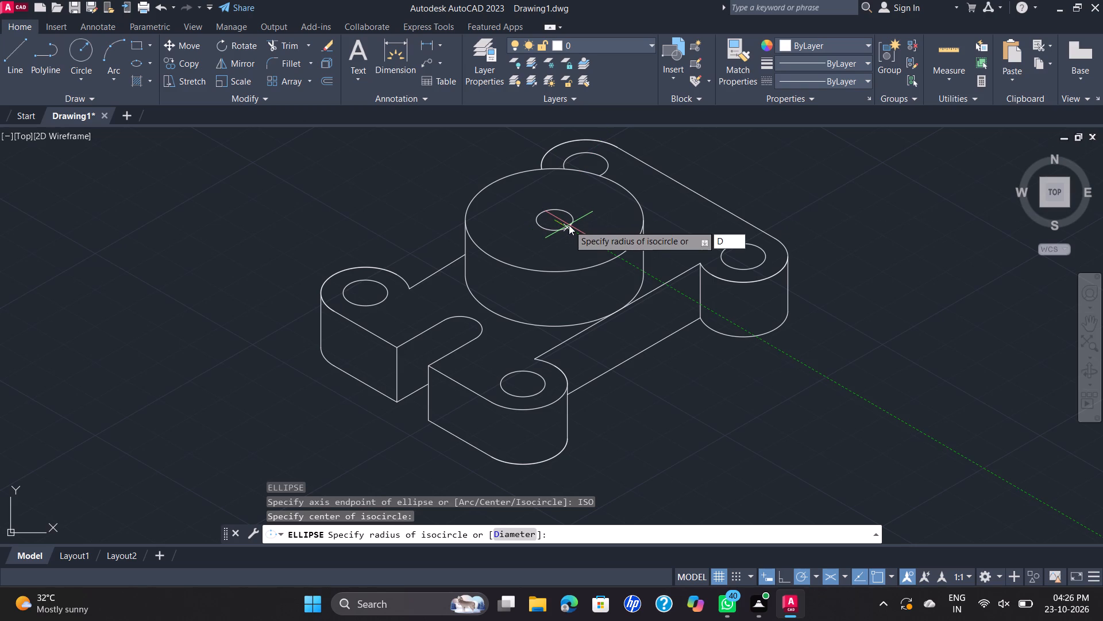
key(Return)
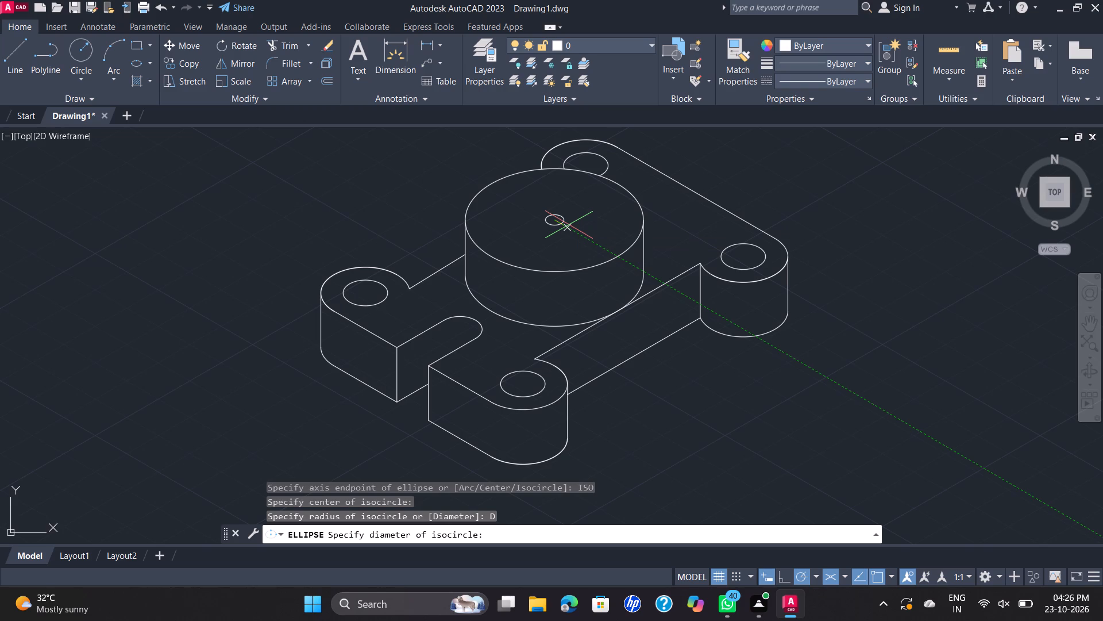
text(20)
key(Return)
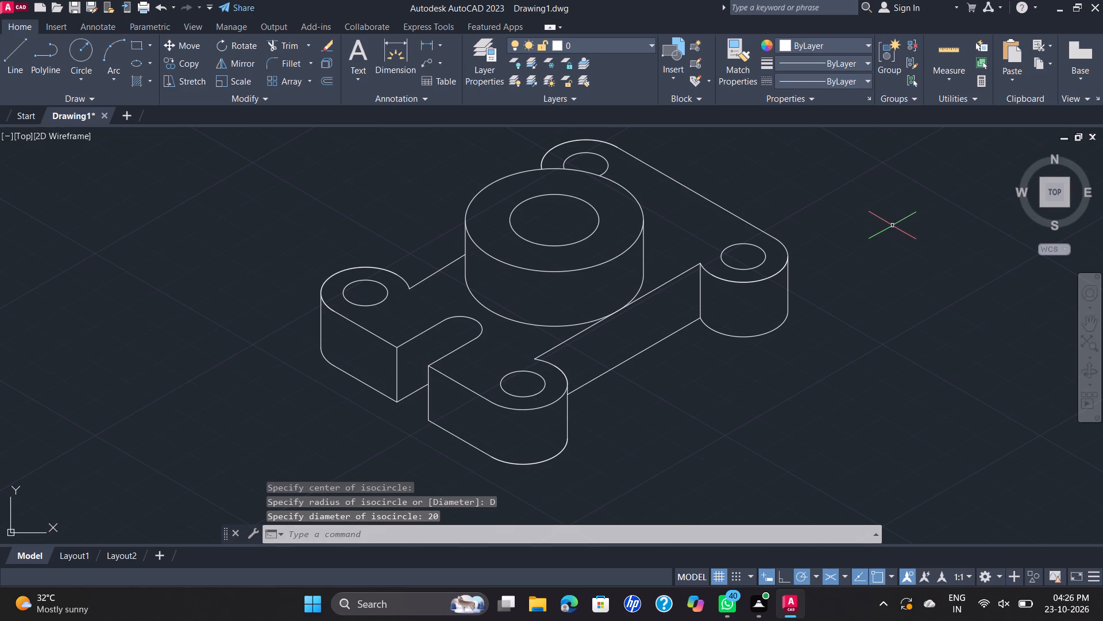
Add an aligned dimension across the slot opening's two upper front corners, placed below the plate's front edge.
scroll(767, 208, down, 1)
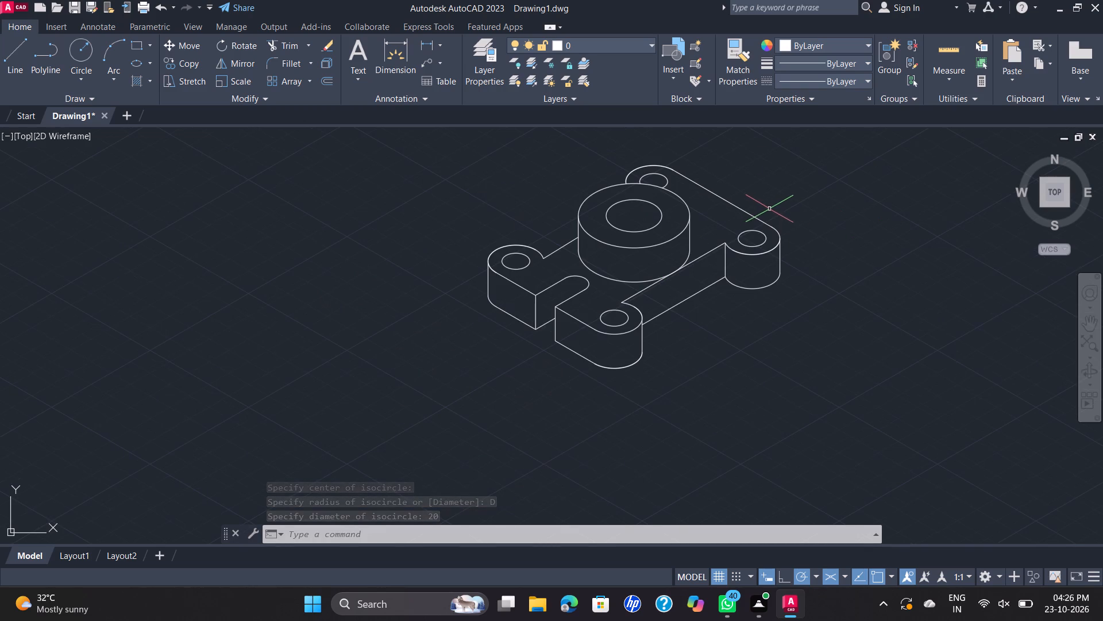
middle_drag(768, 208, 731, 266)
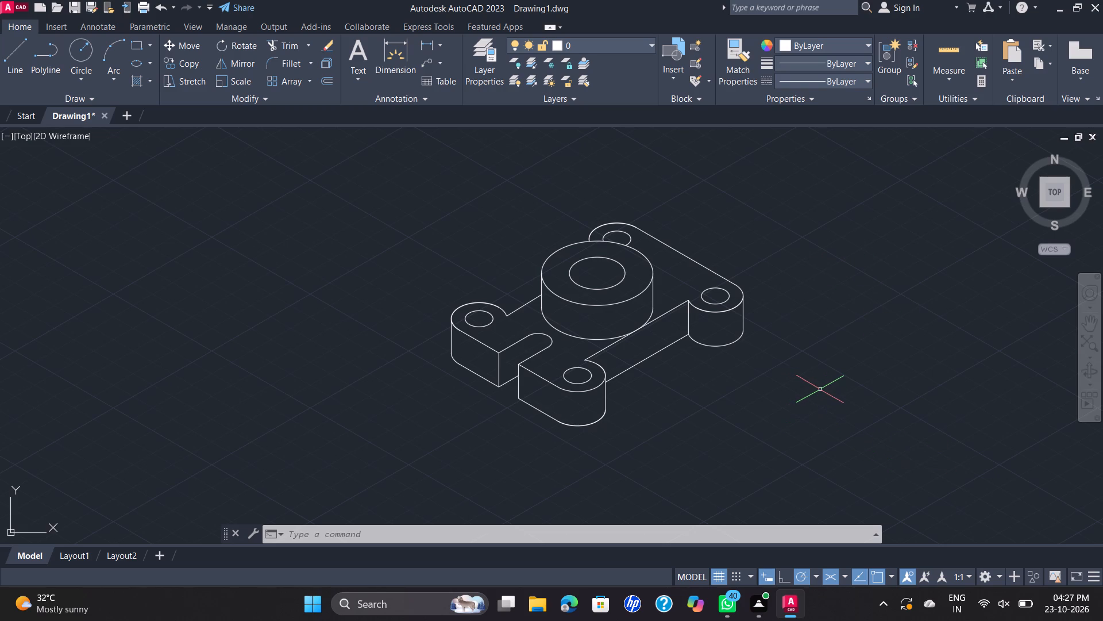
scroll(807, 423, down, 1)
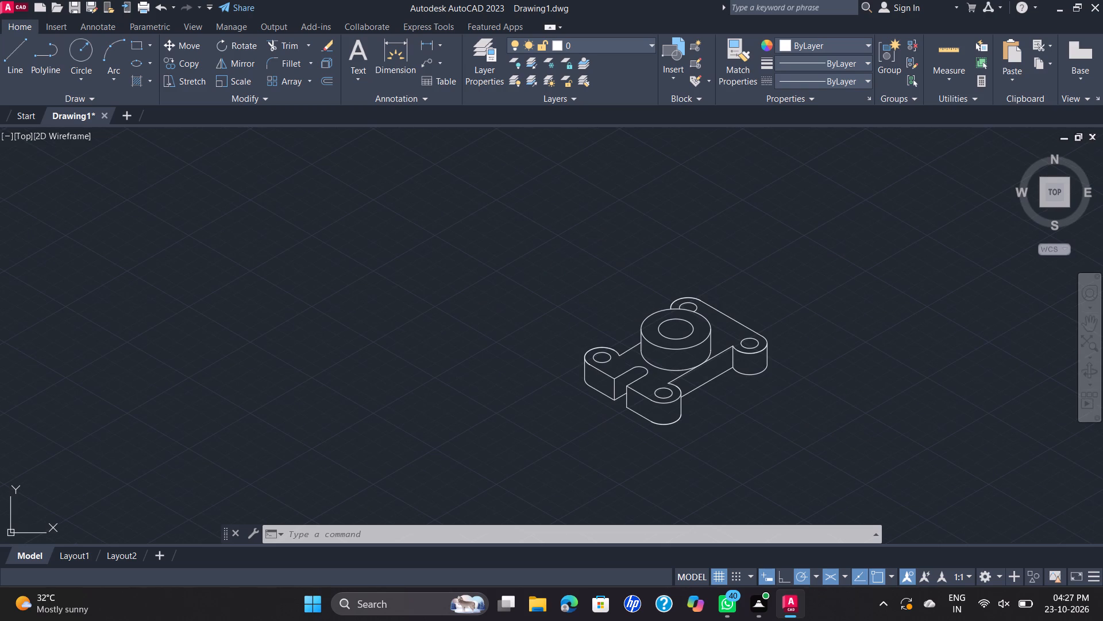
middle_drag(759, 343, 691, 287)
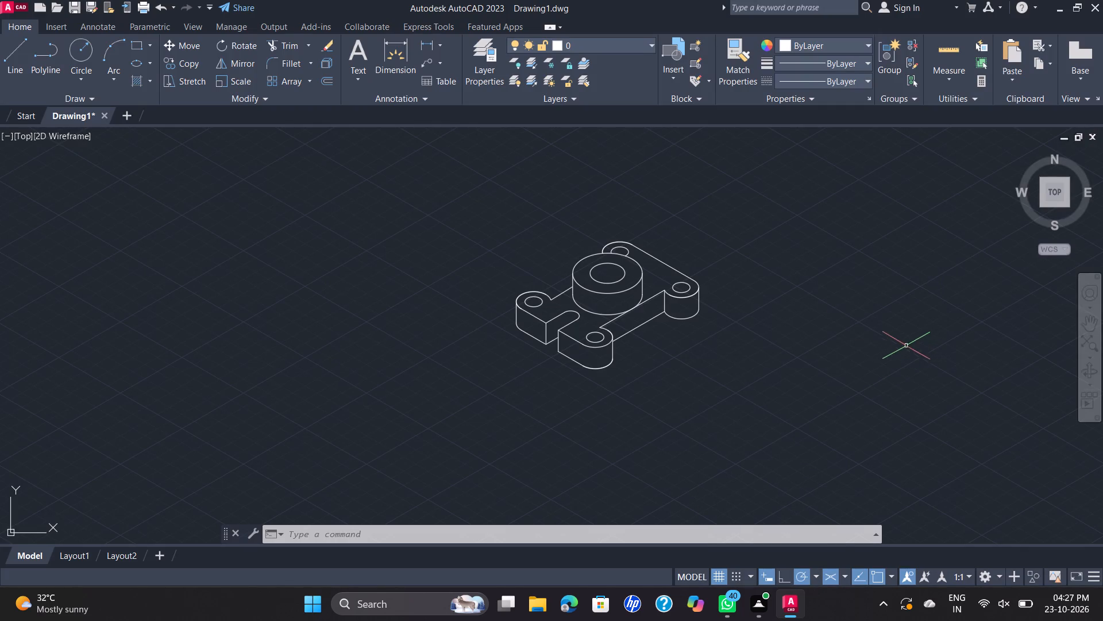
scroll(611, 260, up, 2)
scroll(630, 237, down, 1)
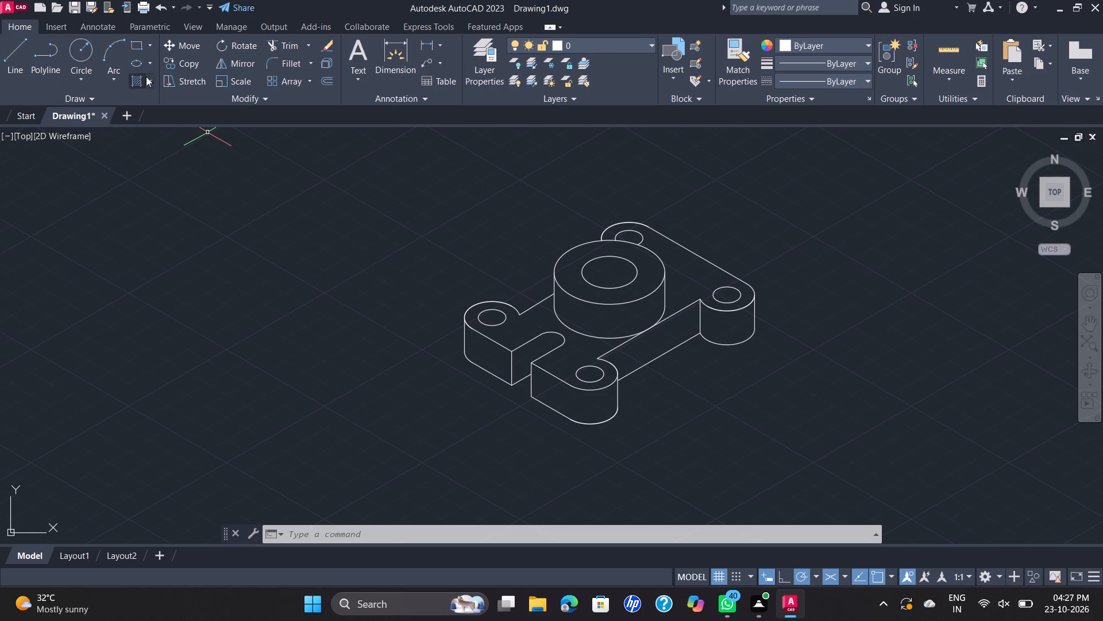
click(441, 45)
click(441, 103)
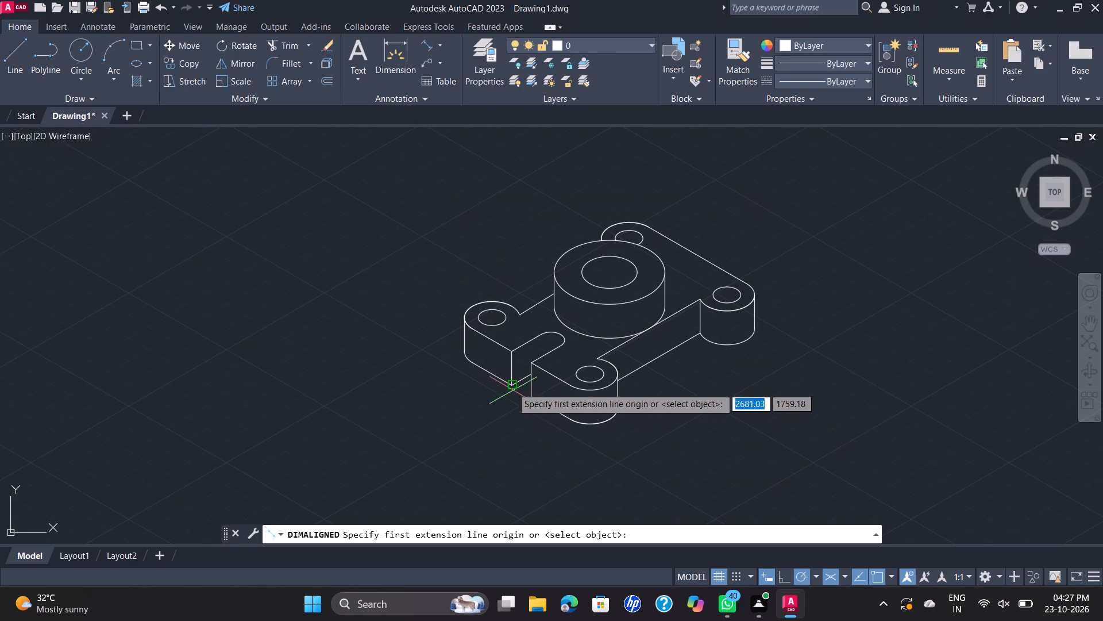
click(508, 352)
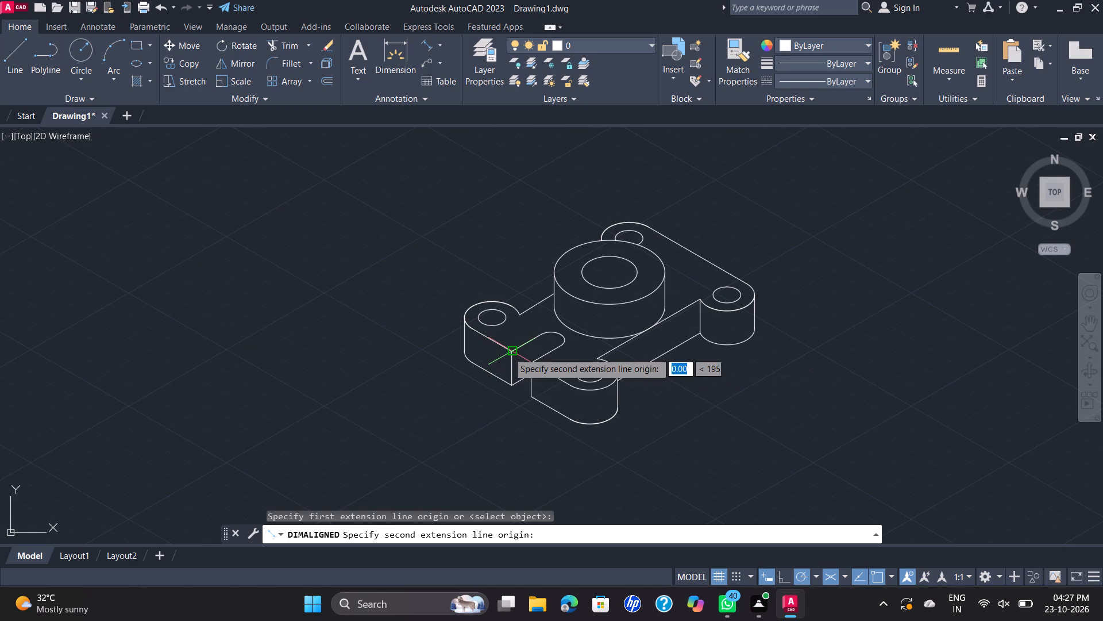
click(530, 365)
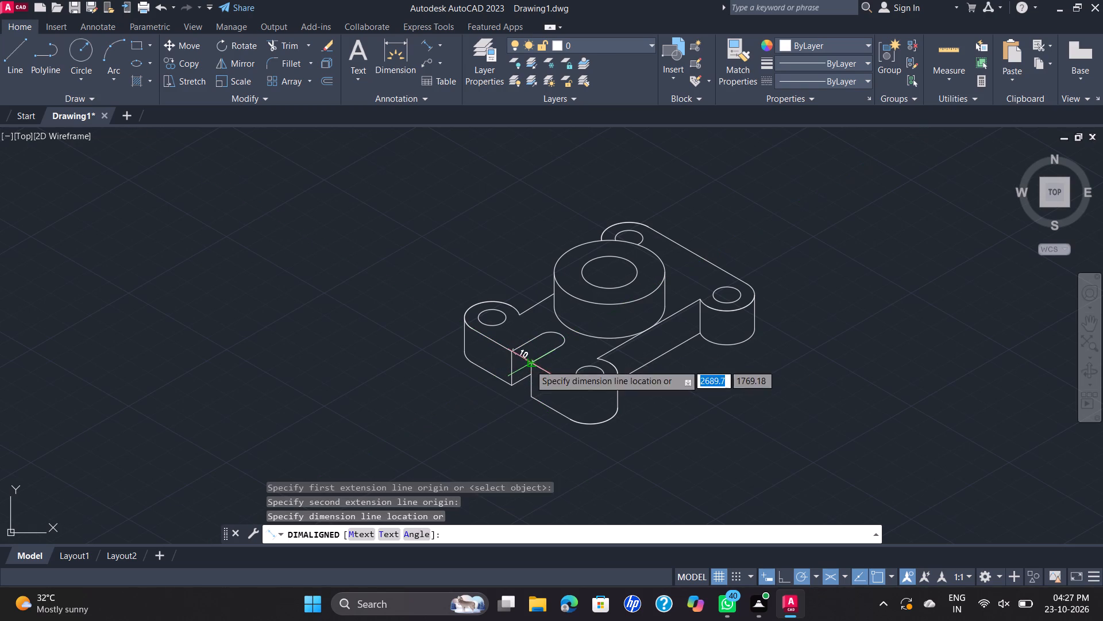
click(494, 400)
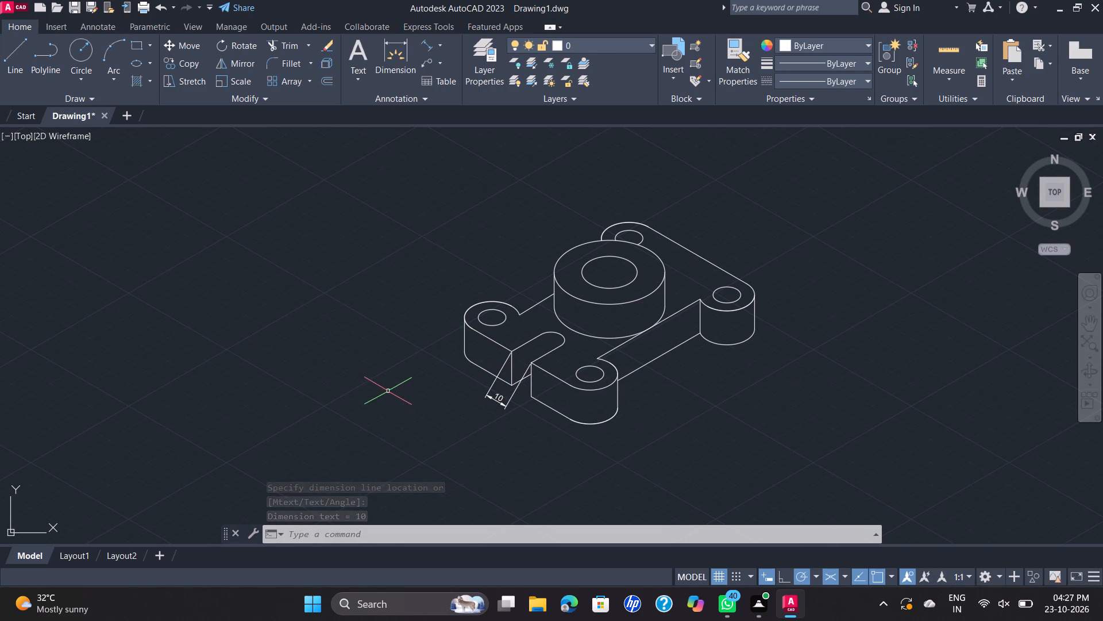
Add an aligned vertical dimension for the plate's thickness on the front face beside the slot.
key(space)
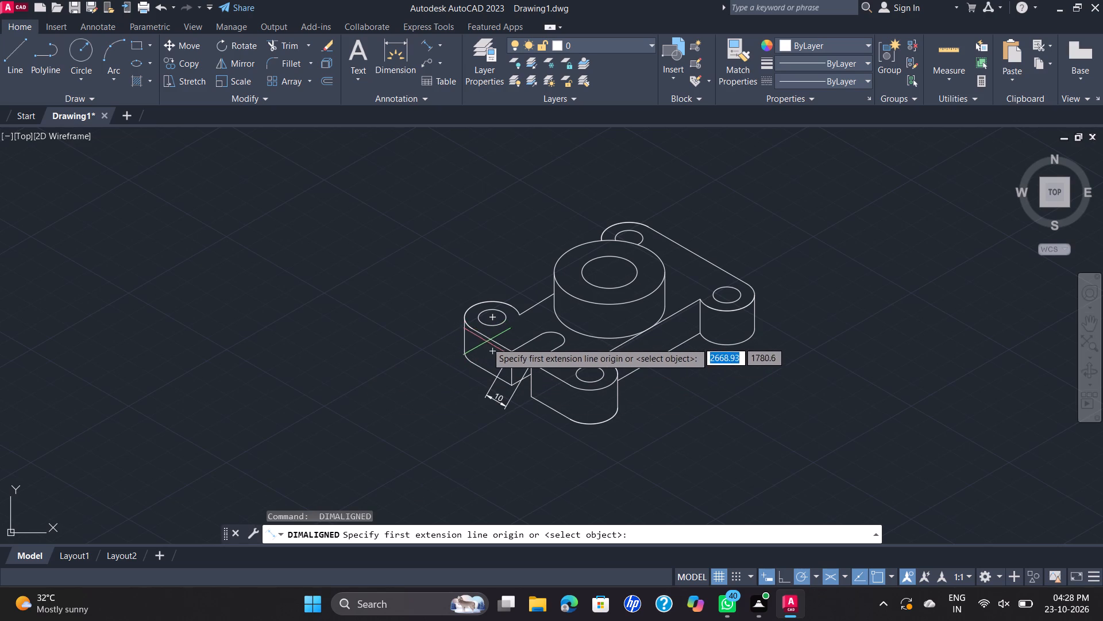
click(488, 341)
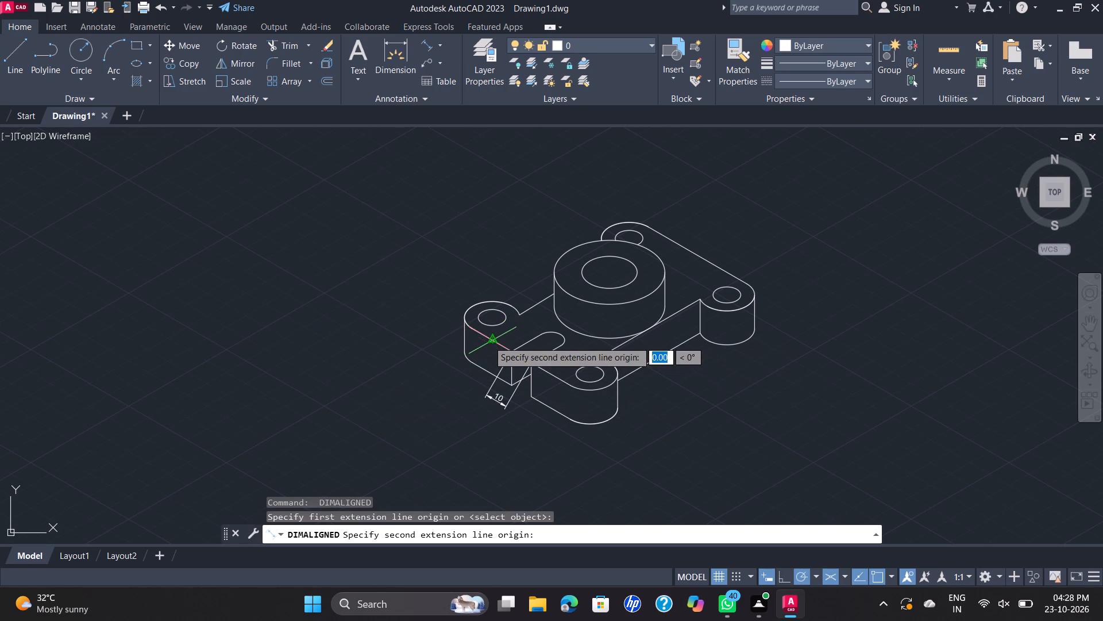
click(488, 375)
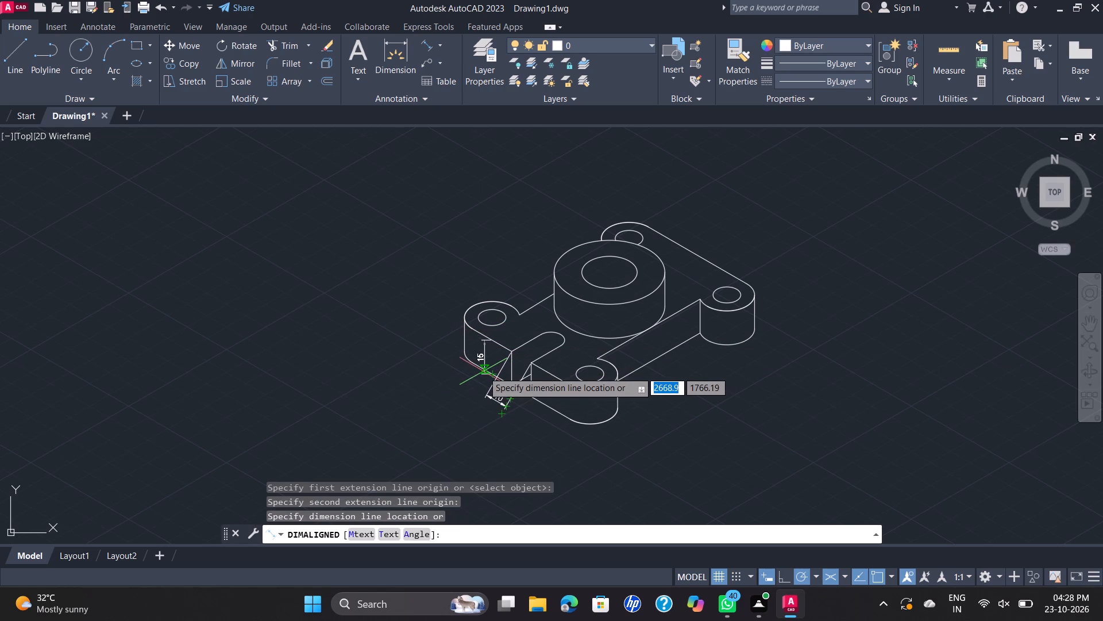
click(490, 370)
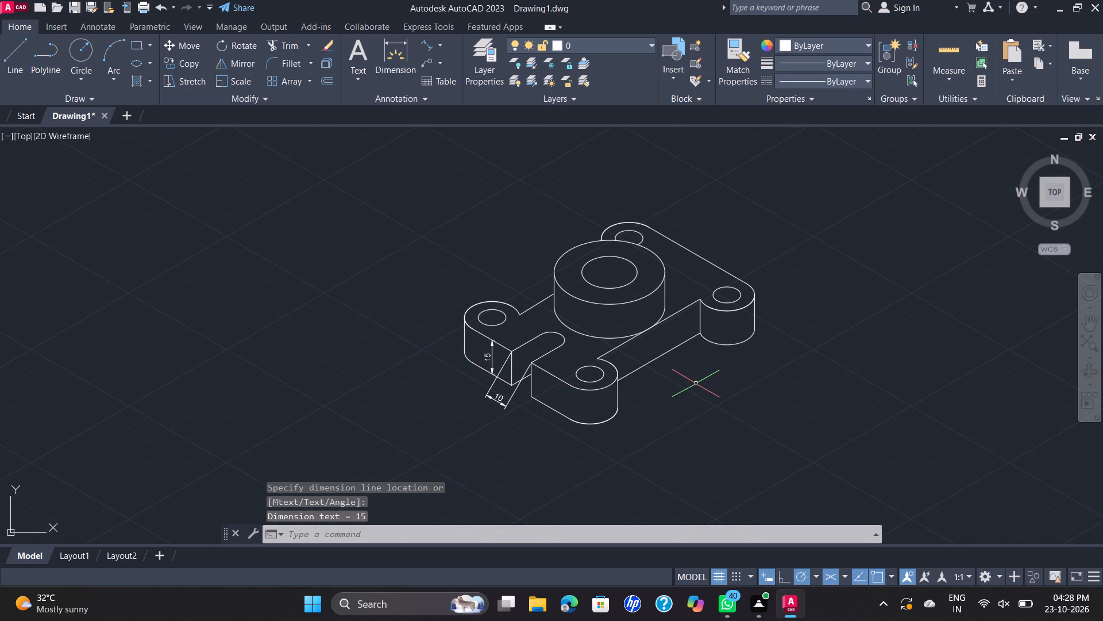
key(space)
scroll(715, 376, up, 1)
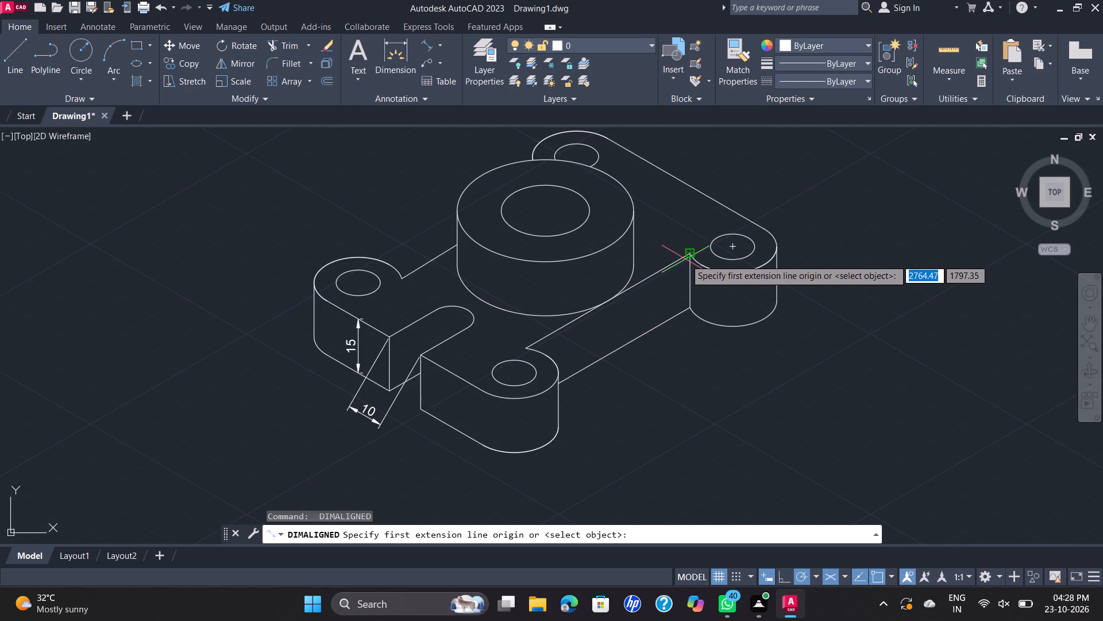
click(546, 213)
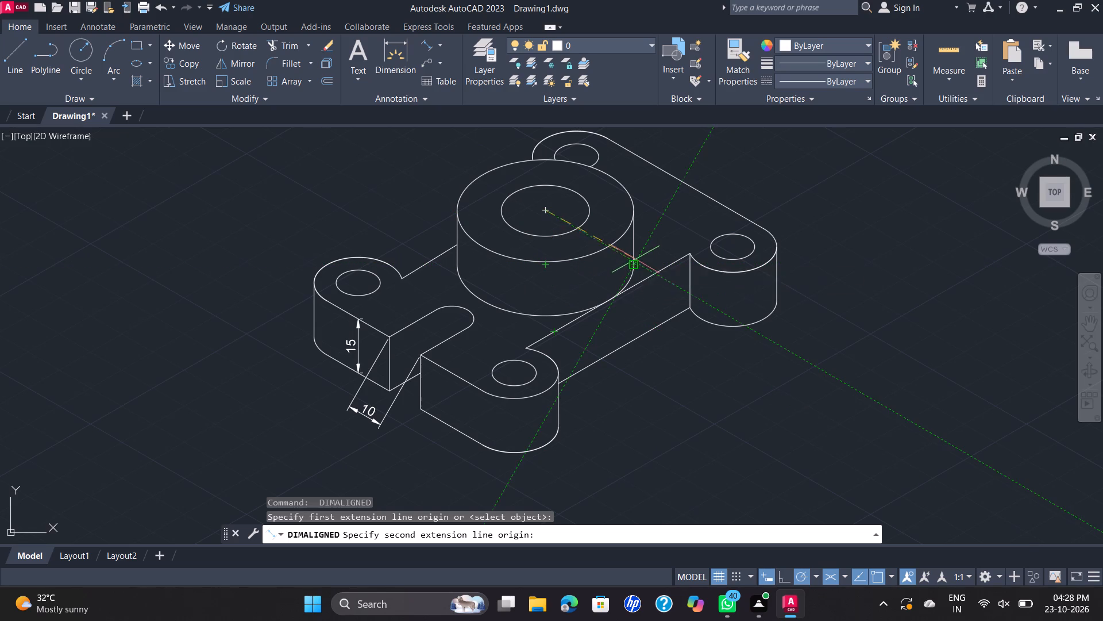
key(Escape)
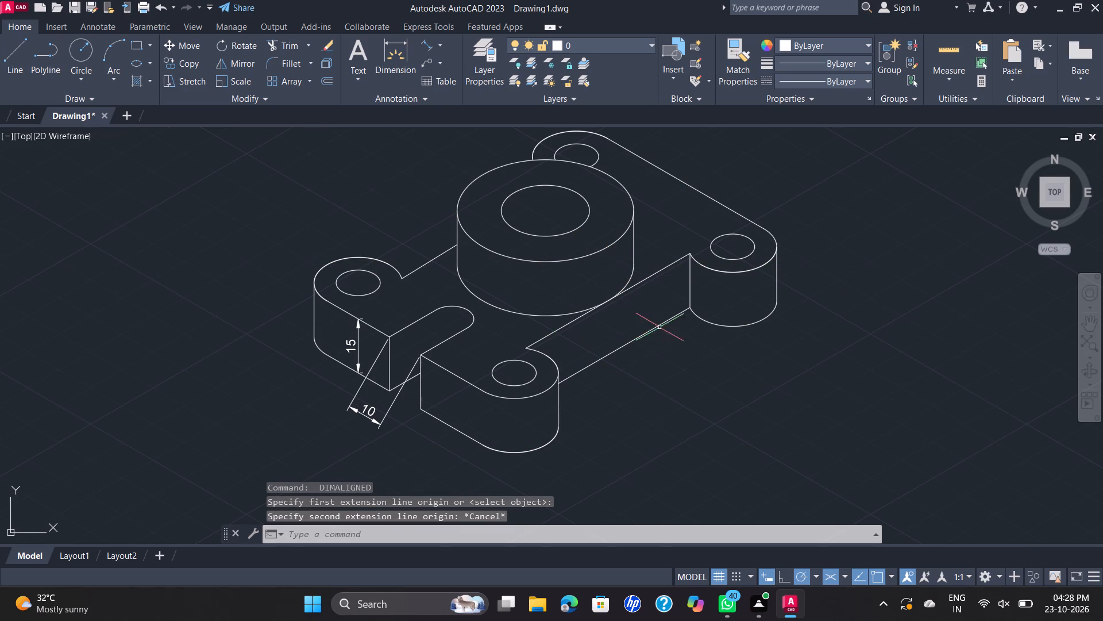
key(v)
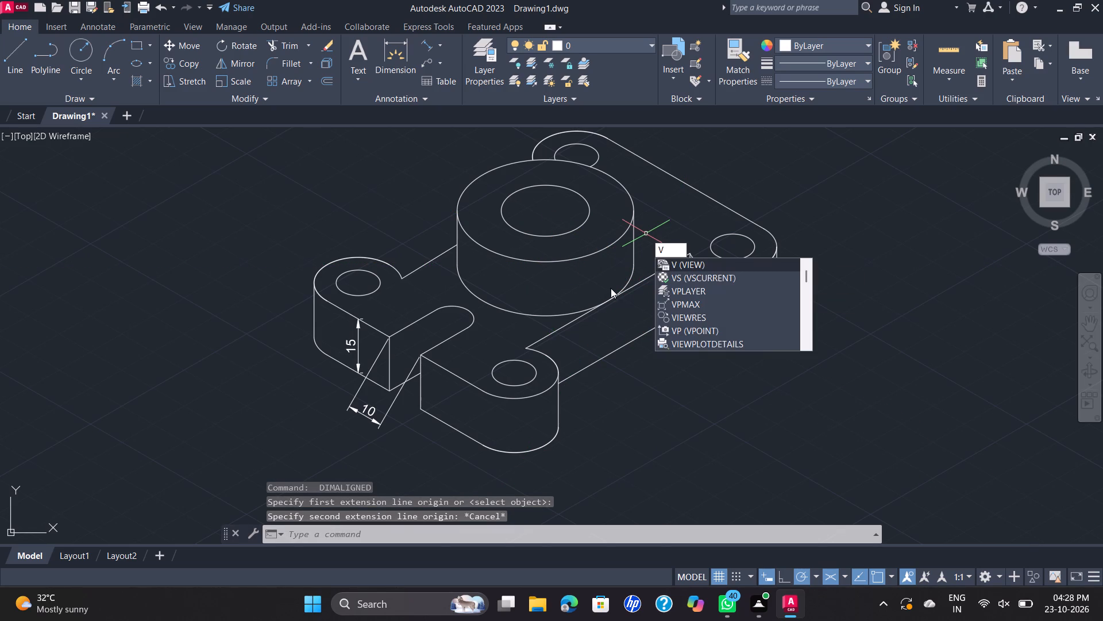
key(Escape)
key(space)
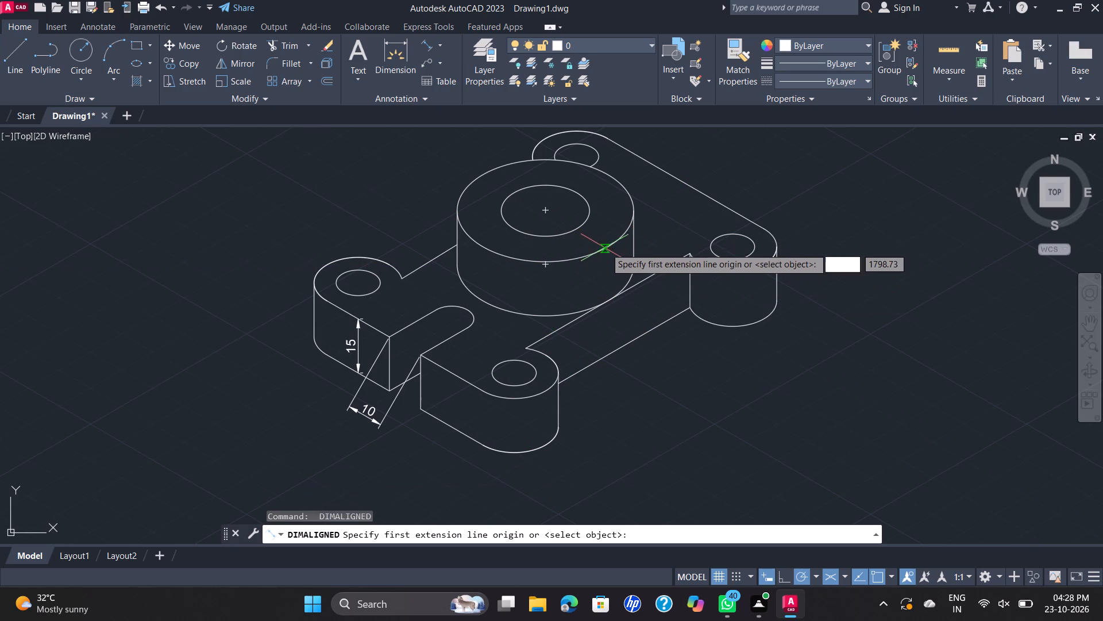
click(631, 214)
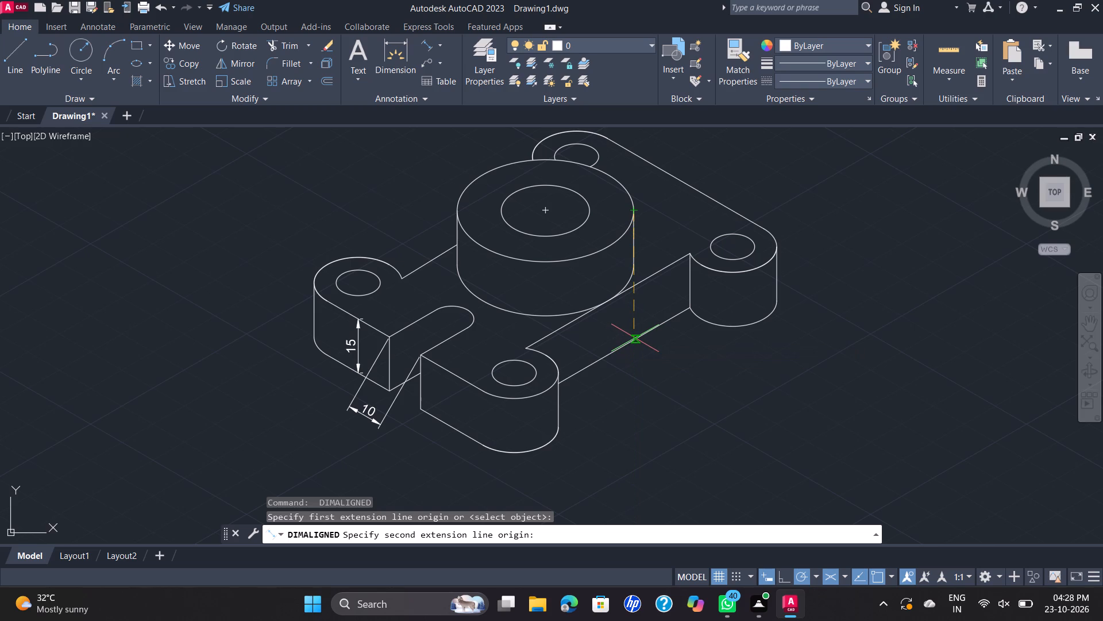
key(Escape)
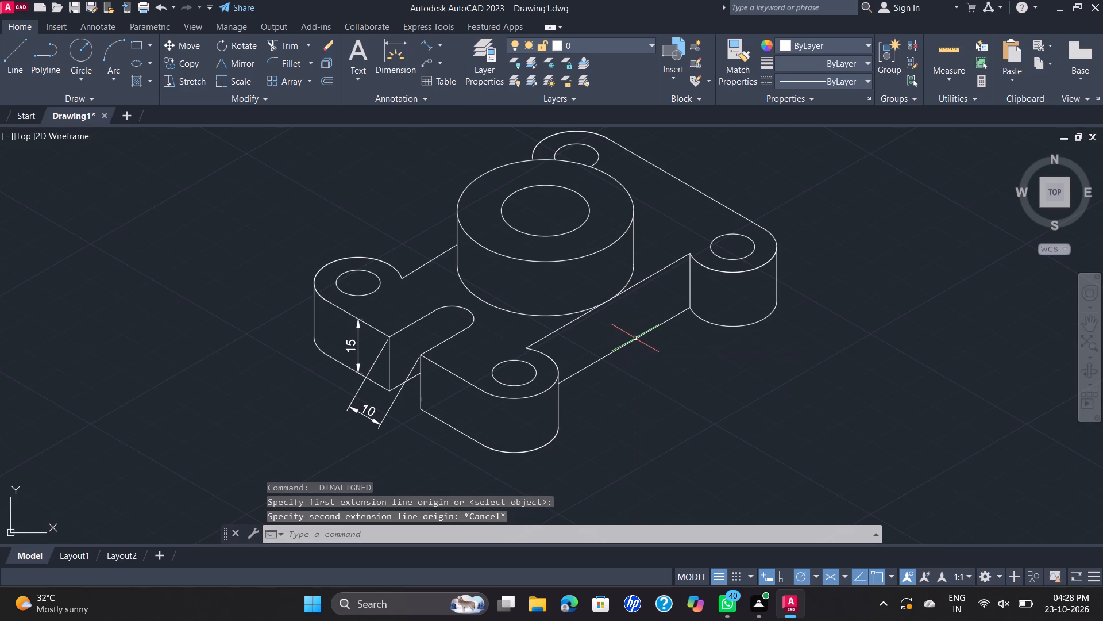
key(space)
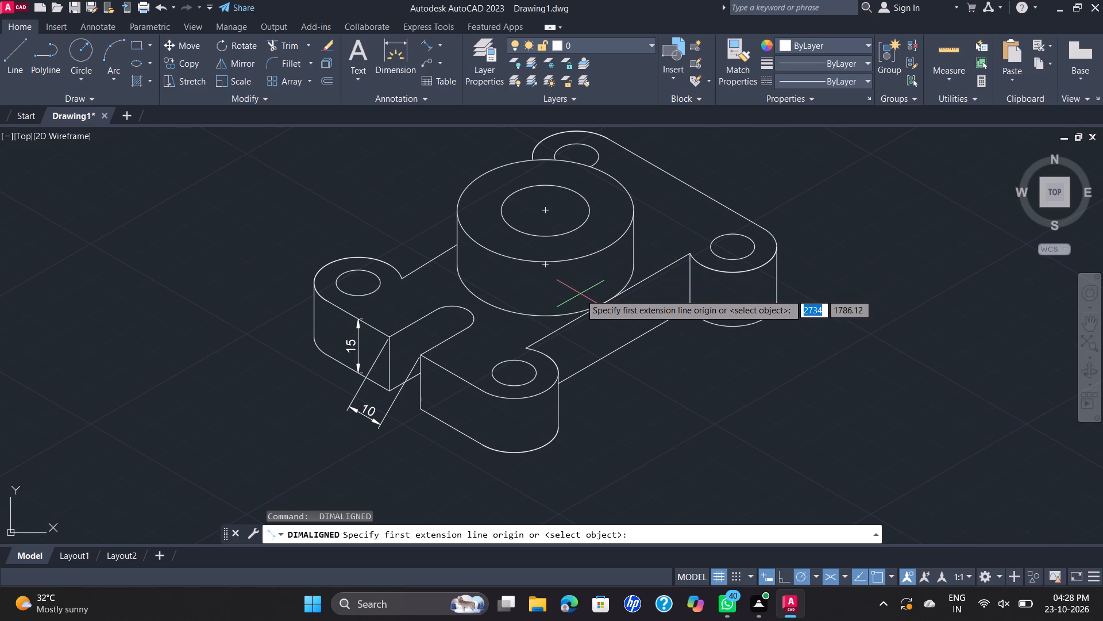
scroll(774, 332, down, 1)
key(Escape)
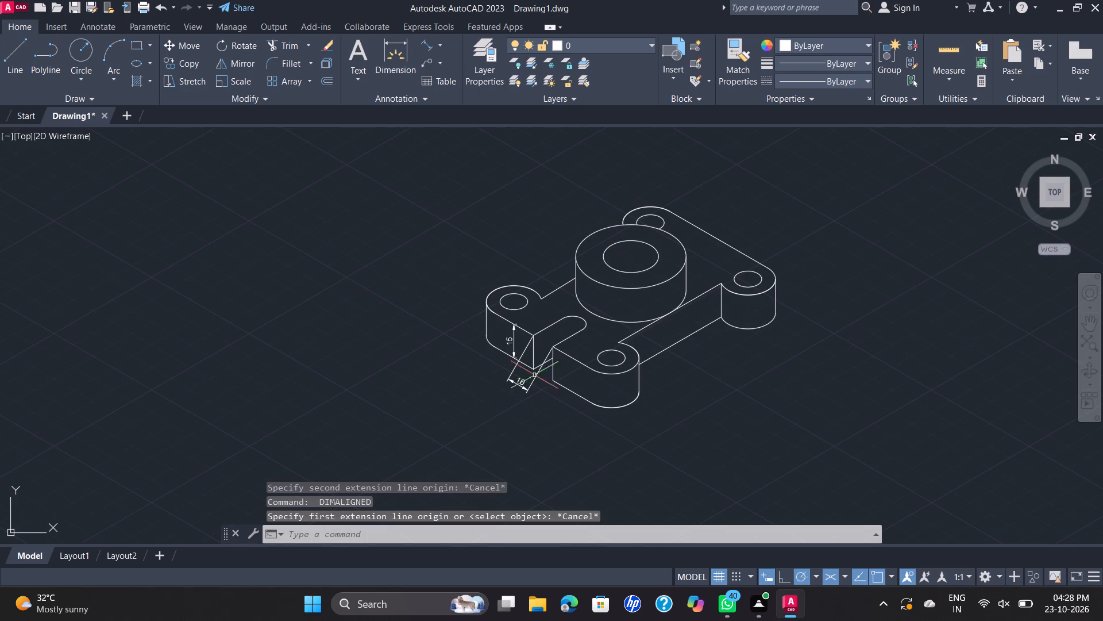
Draw construction lines from the boss's top-face centre about 20 along the 330° isometric axis to its rim, and 30 straight down to the plate's bottom edge.
click(14, 51)
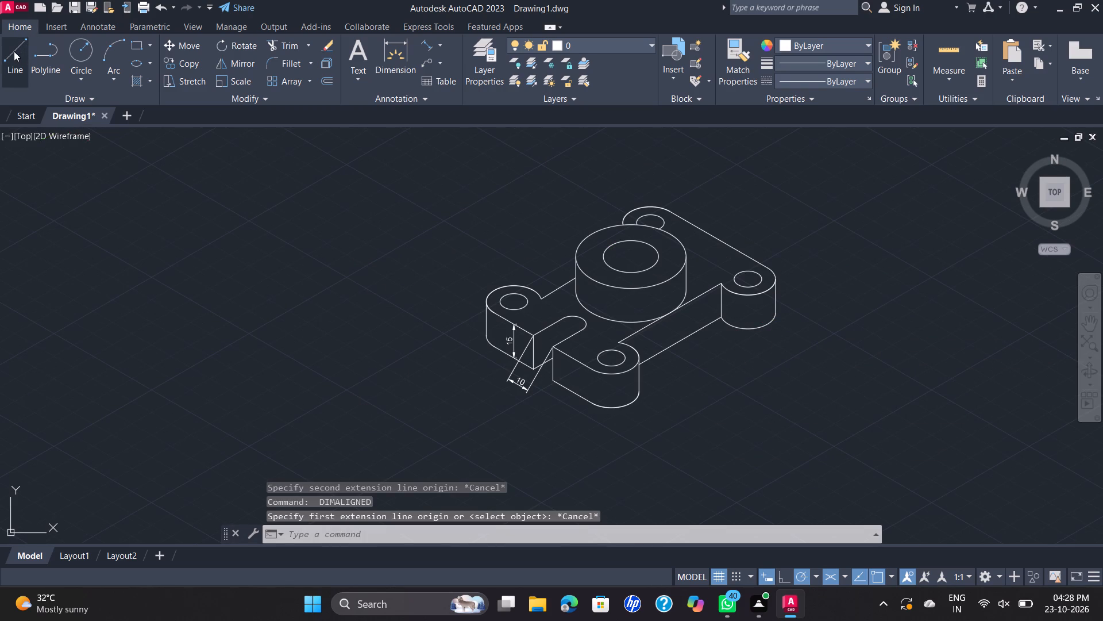
click(629, 258)
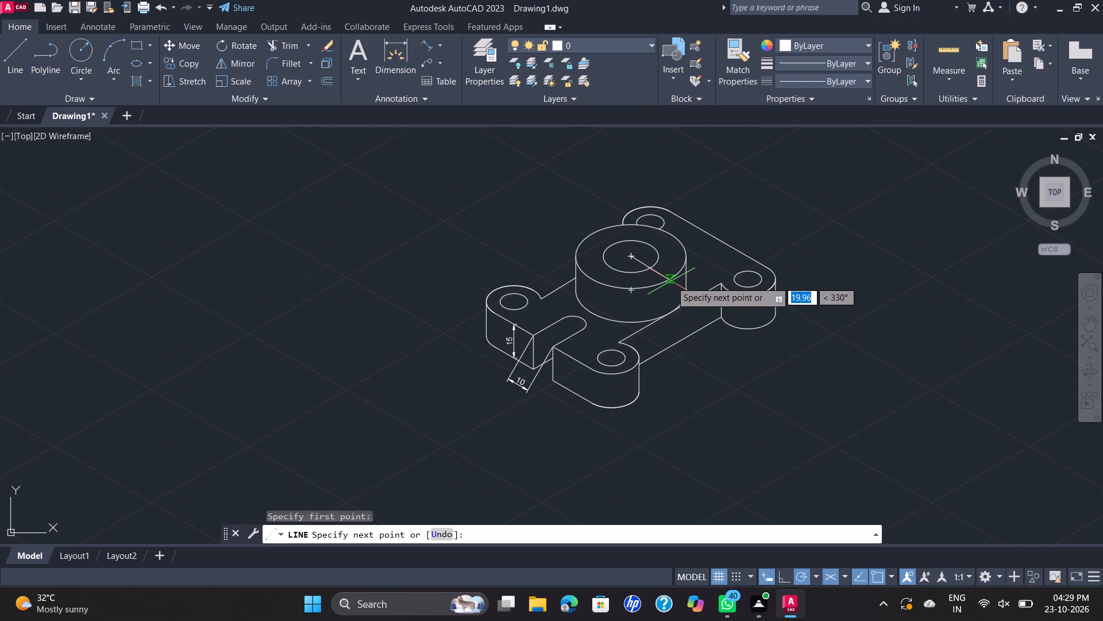
click(671, 281)
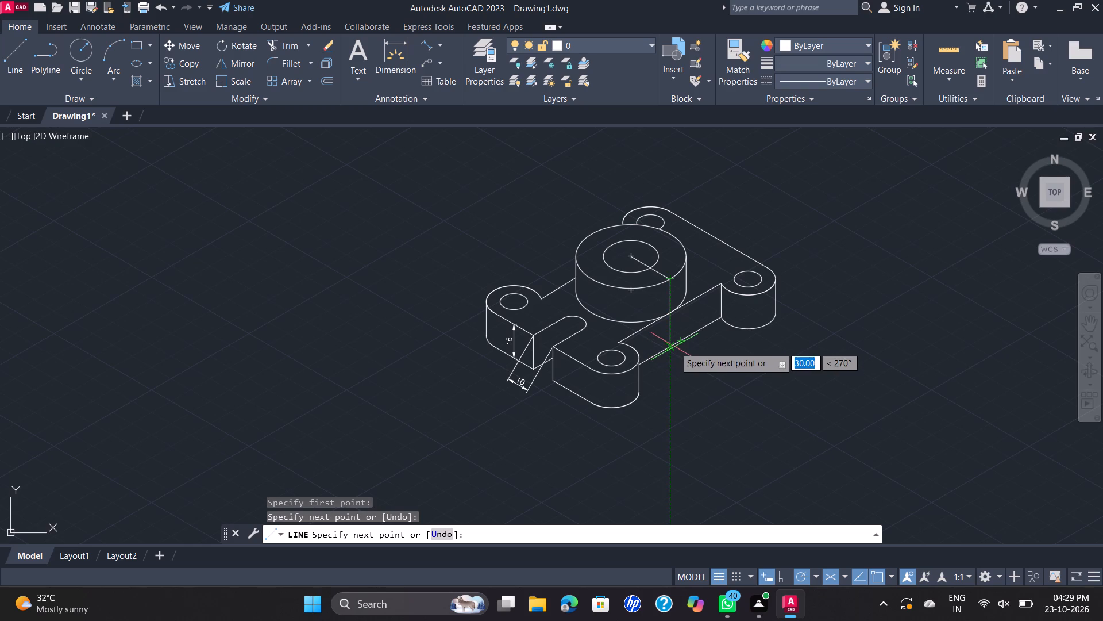
click(674, 347)
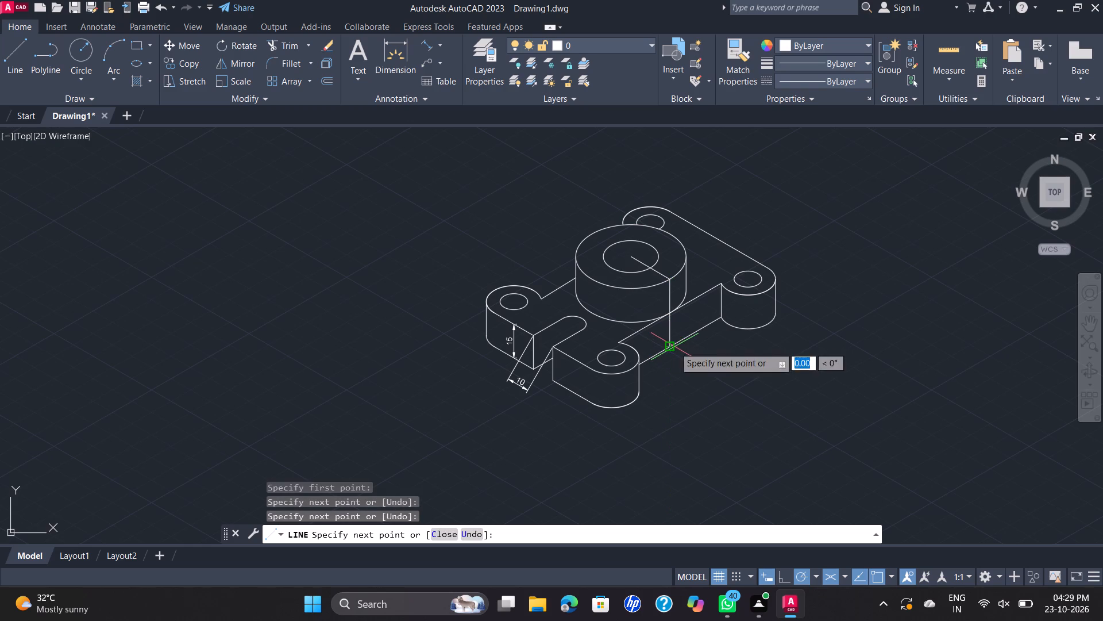
key(Escape)
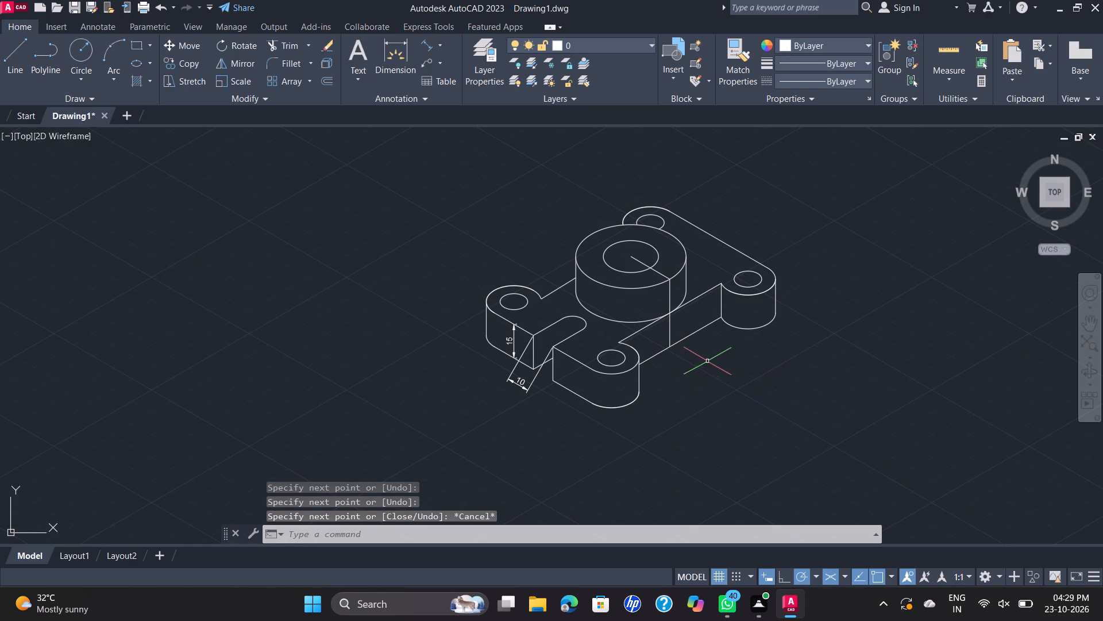
Add an aligned dimension to the vertical construction line for the overall height, placed between the boss and the right-hand lug.
middle_drag(711, 351, 646, 359)
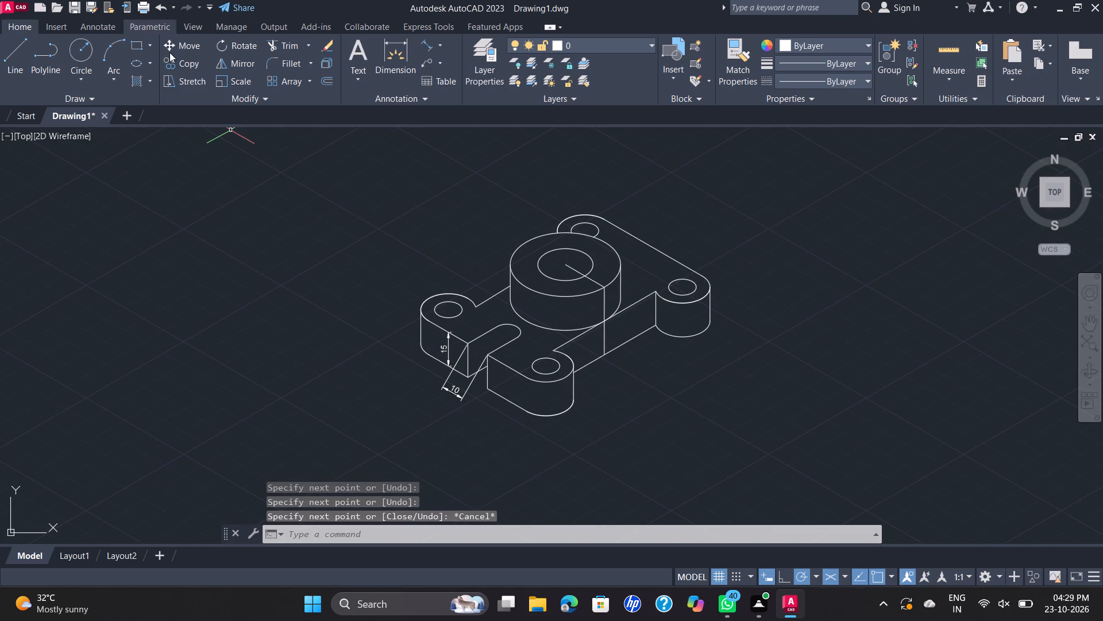
click(429, 46)
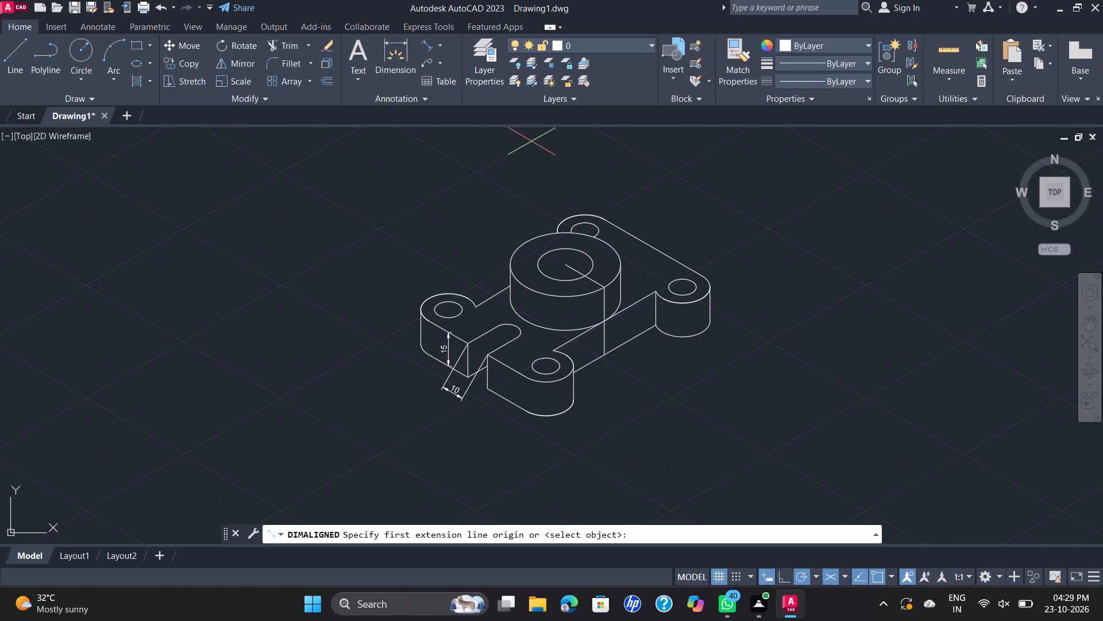
click(604, 290)
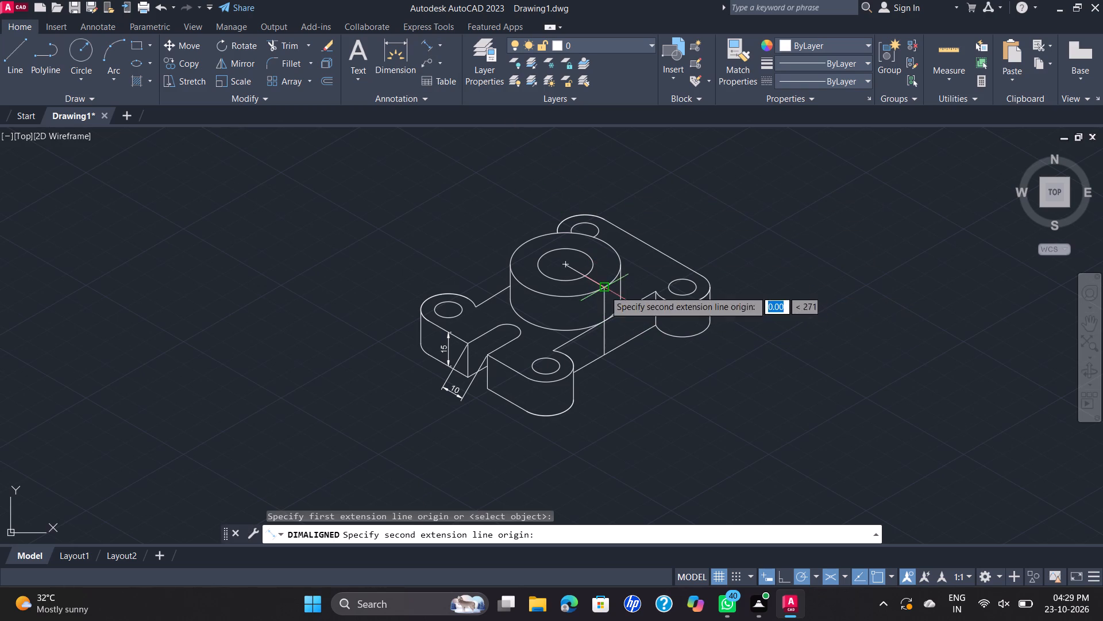
click(603, 355)
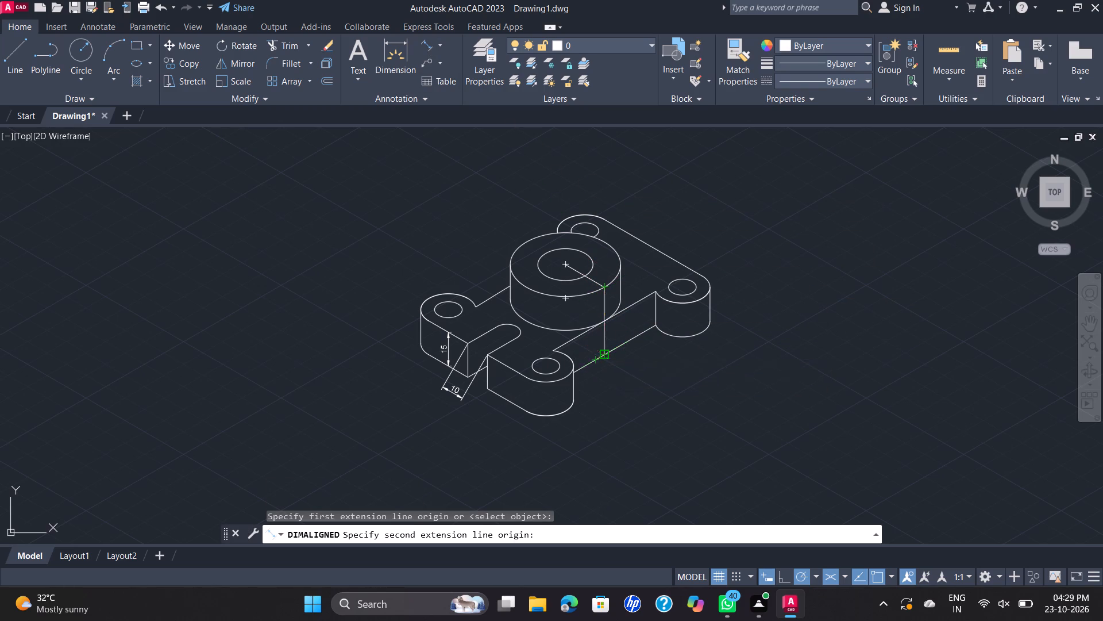
click(644, 365)
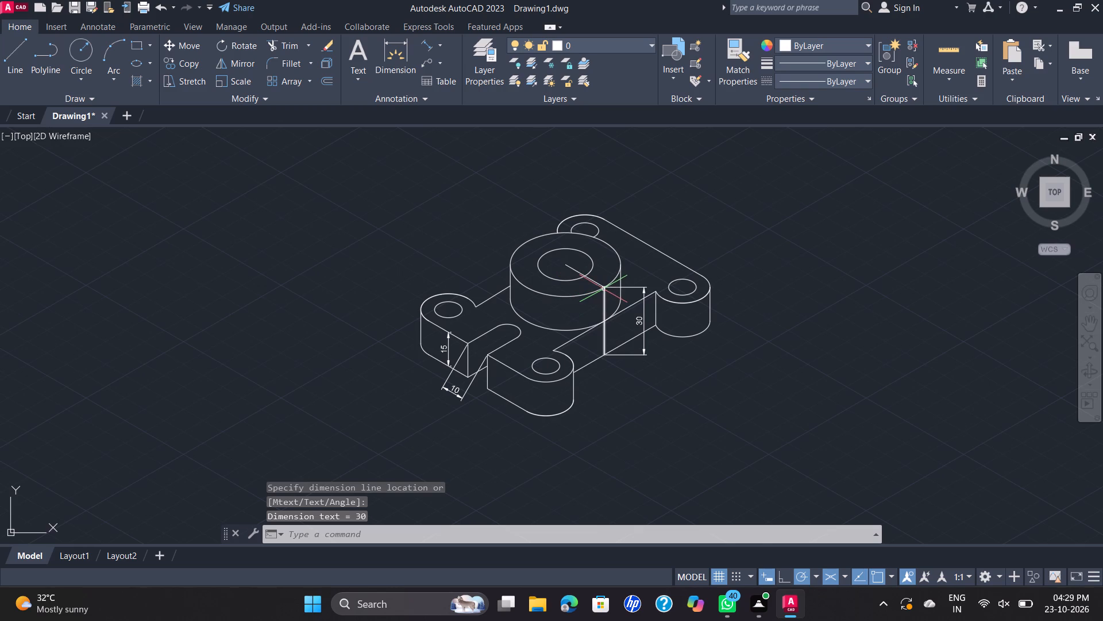
Erase the two construction lines running from the boss's top centre and down from its rim, keeping the height dimension.
click(595, 282)
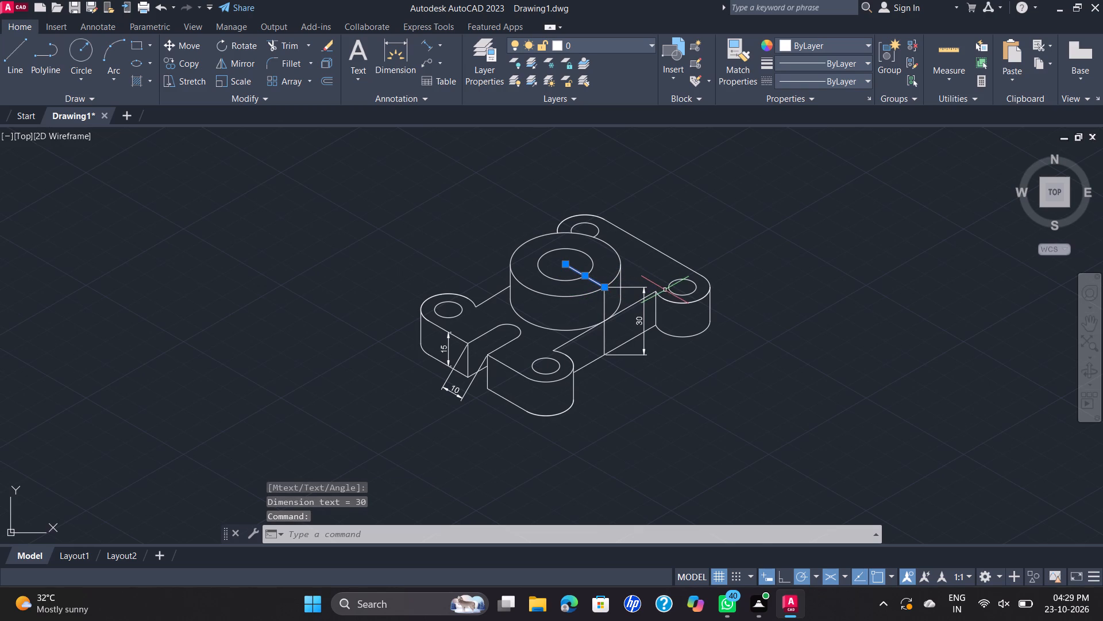
key(Delete)
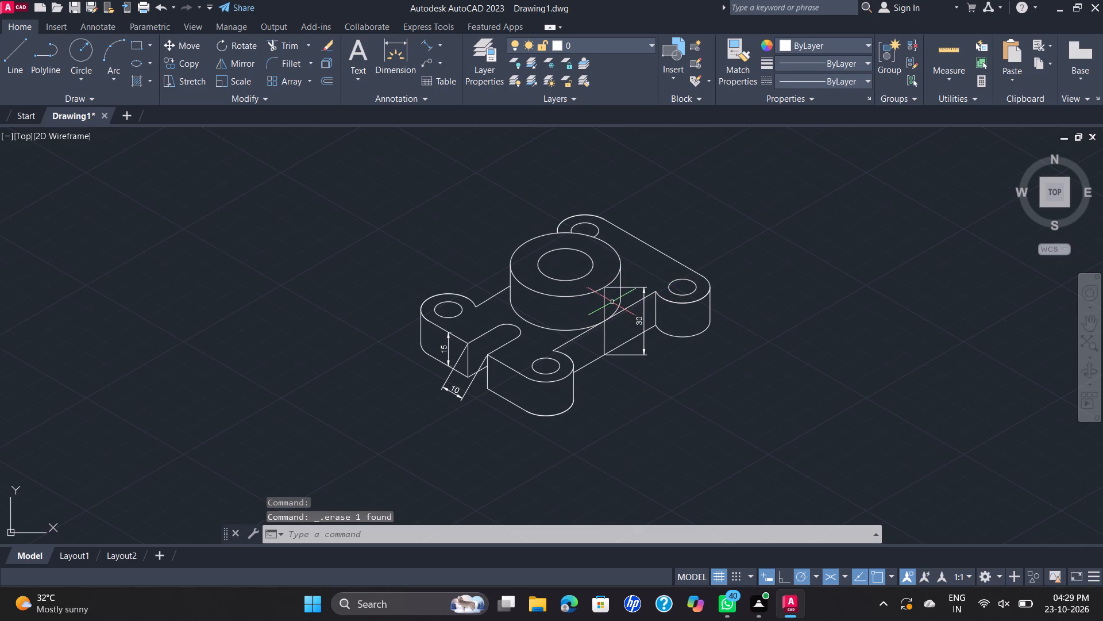
click(604, 300)
key(Delete)
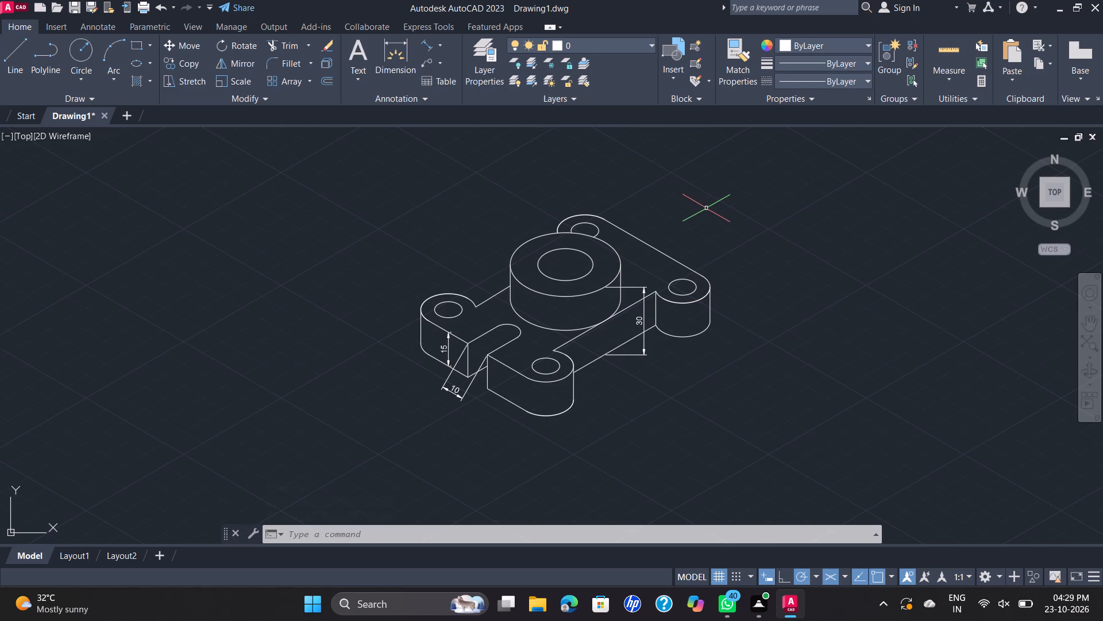
key(space)
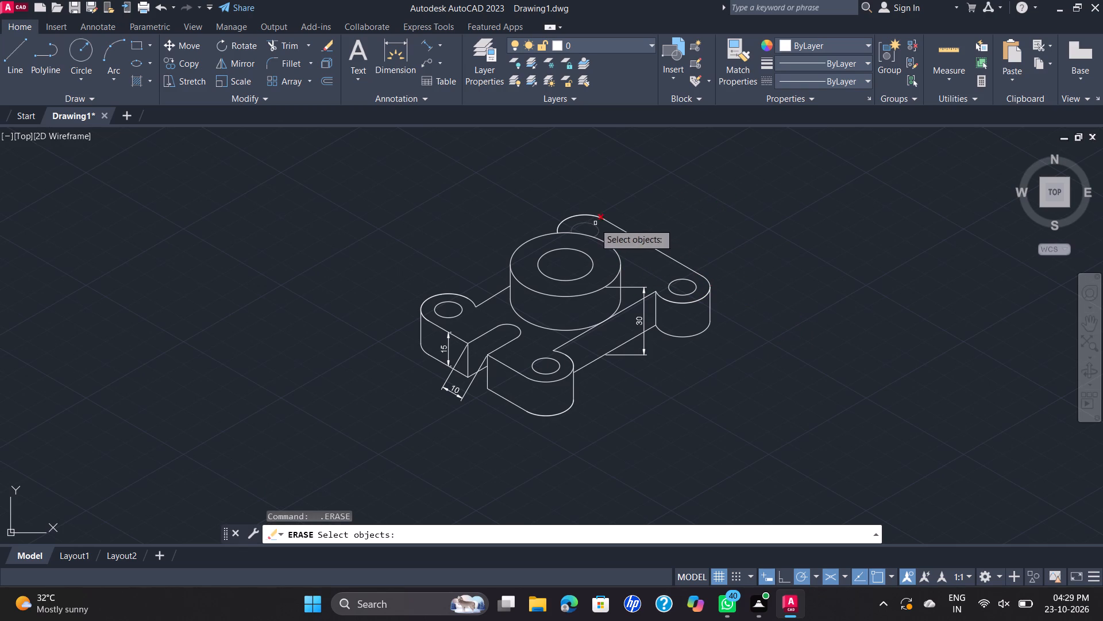
key(Escape)
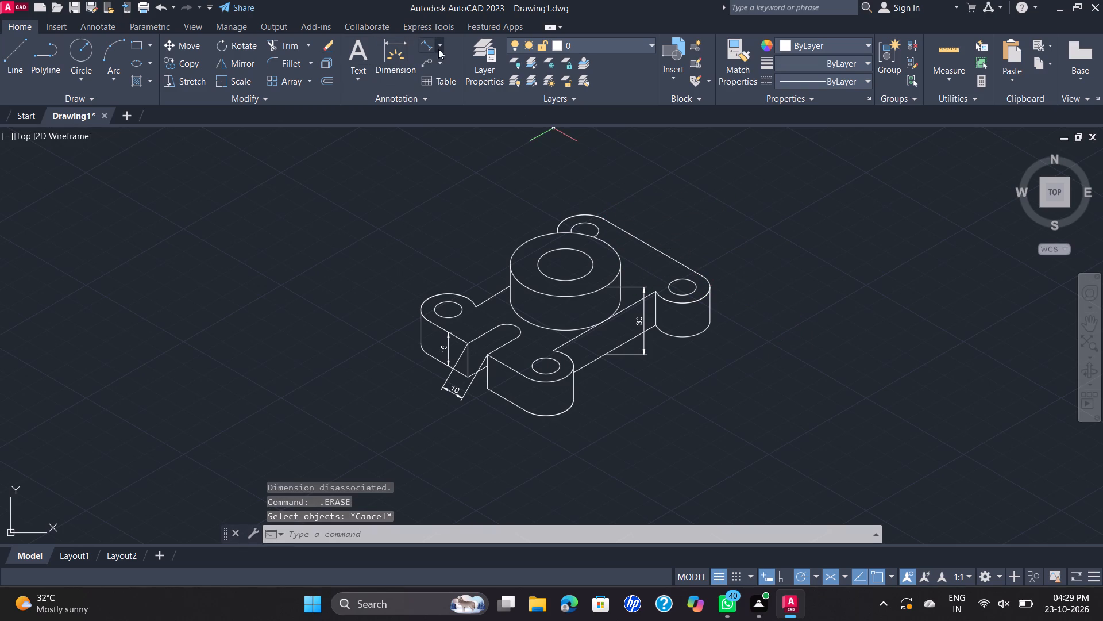
Add an aligned dimension between the hole centres of the rear lug and the right-hand lug, placed outside the plate's rear edge.
click(425, 49)
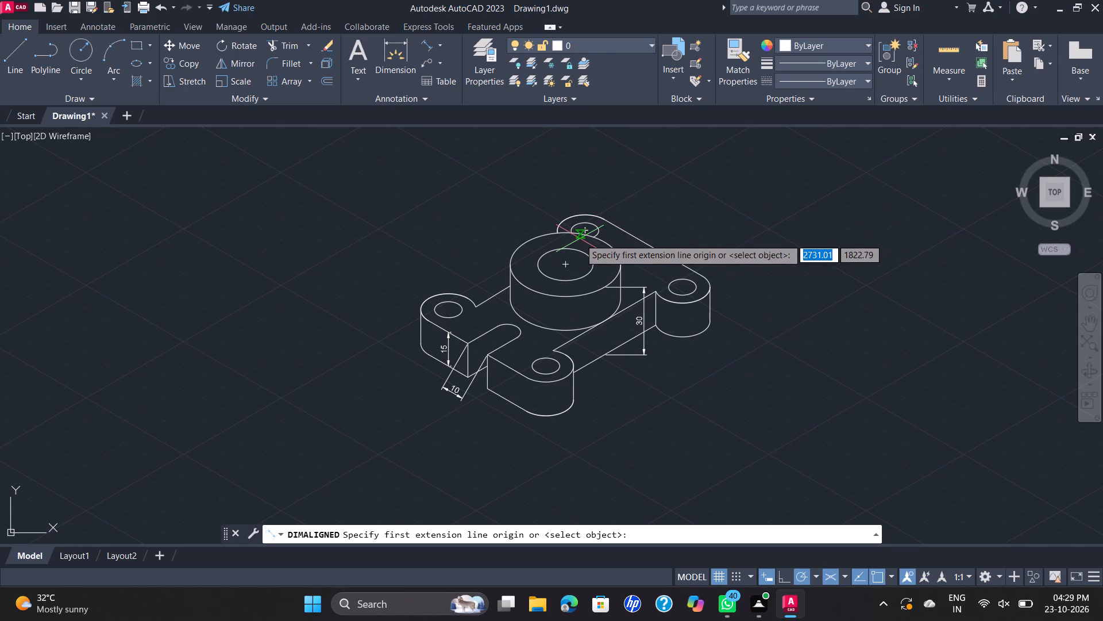
scroll(581, 227, up, 2)
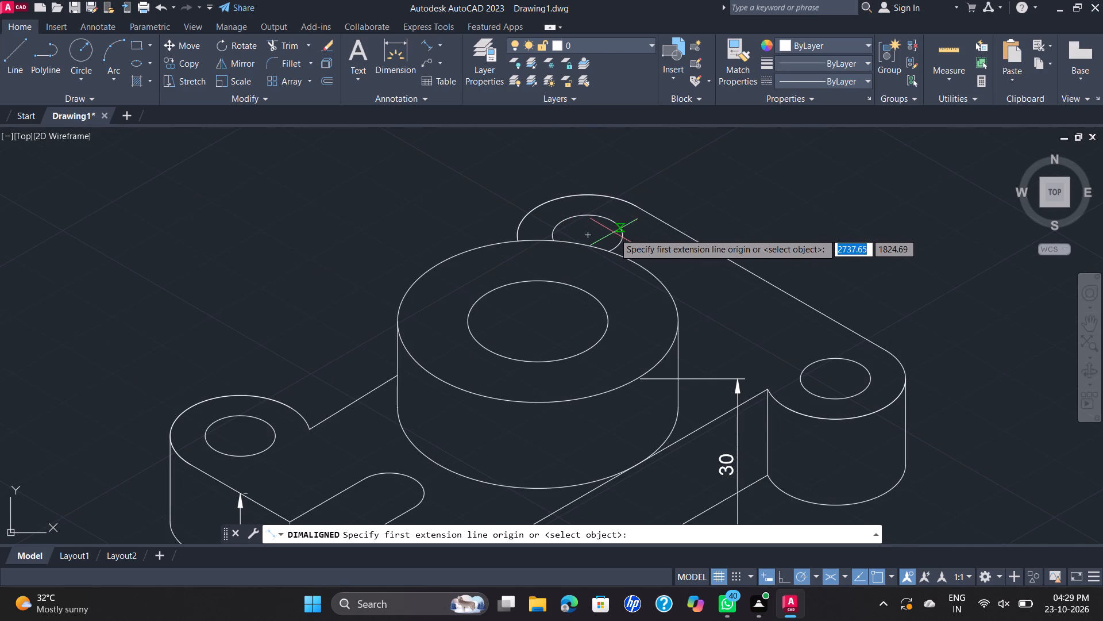
click(585, 234)
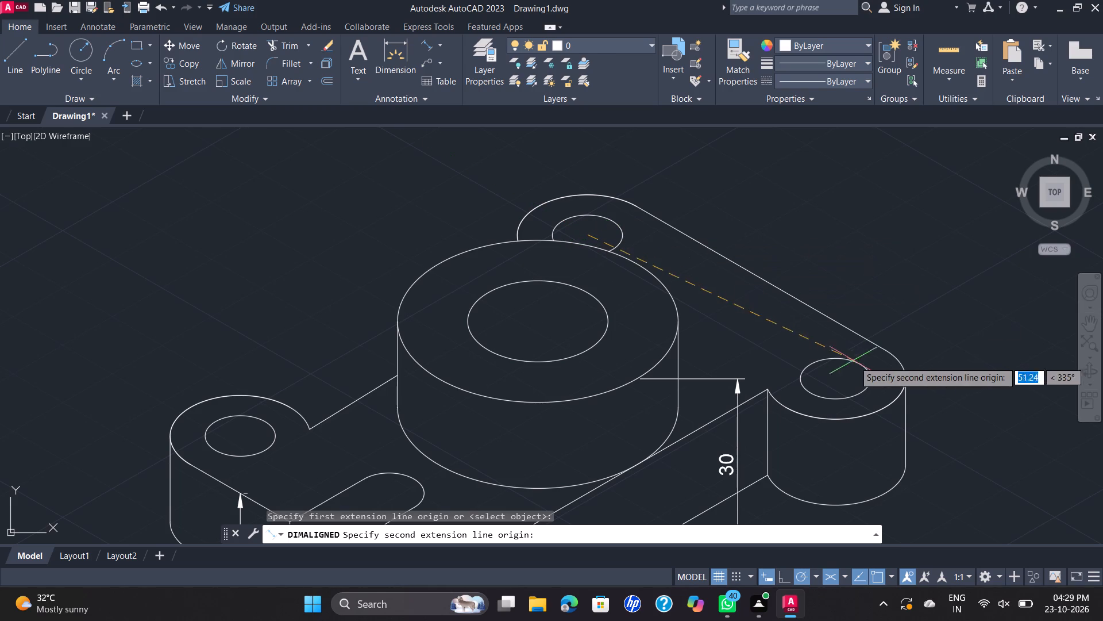
click(834, 379)
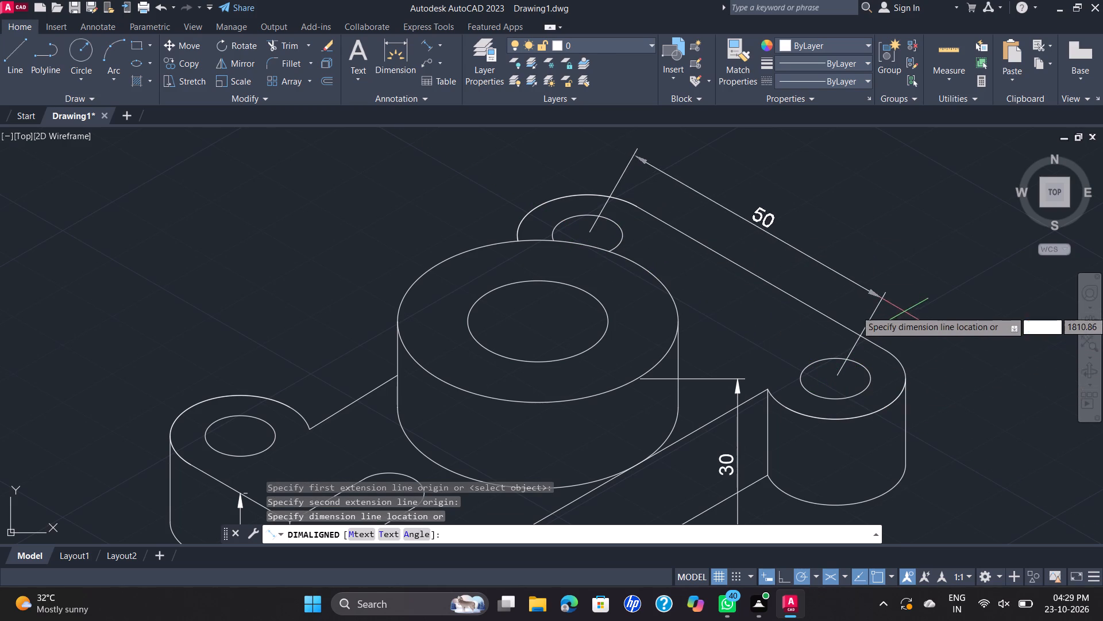
click(917, 299)
Add an aligned dimension between the hole centres of the left-hand lug and the rear lug, placed outside the plate behind the boss.
scroll(439, 159, down, 1)
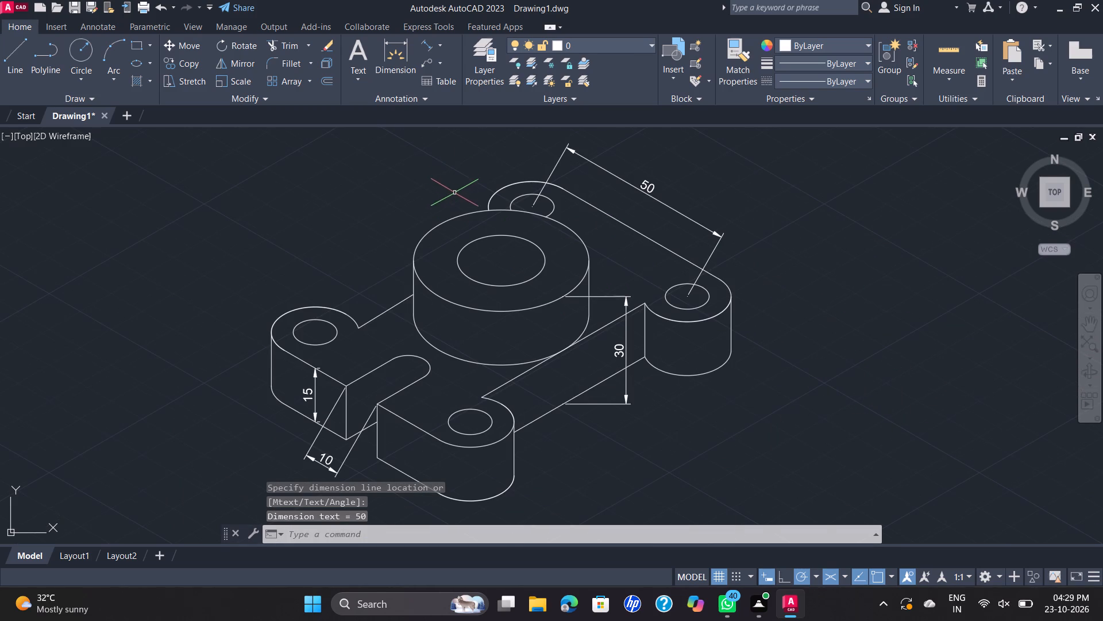
key(space)
click(315, 333)
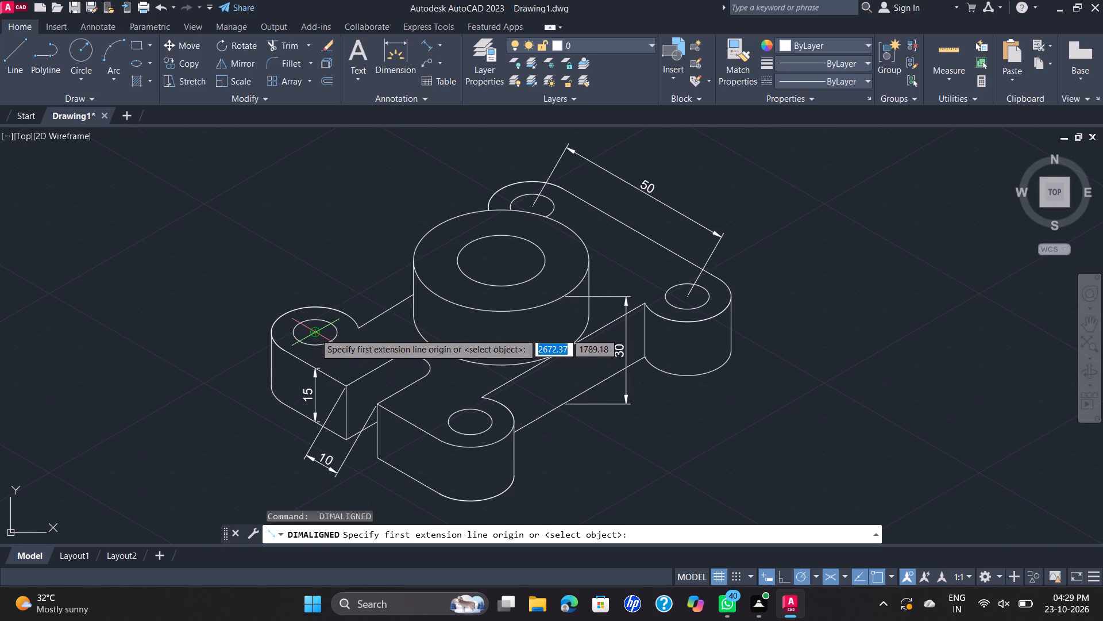
click(535, 208)
click(465, 170)
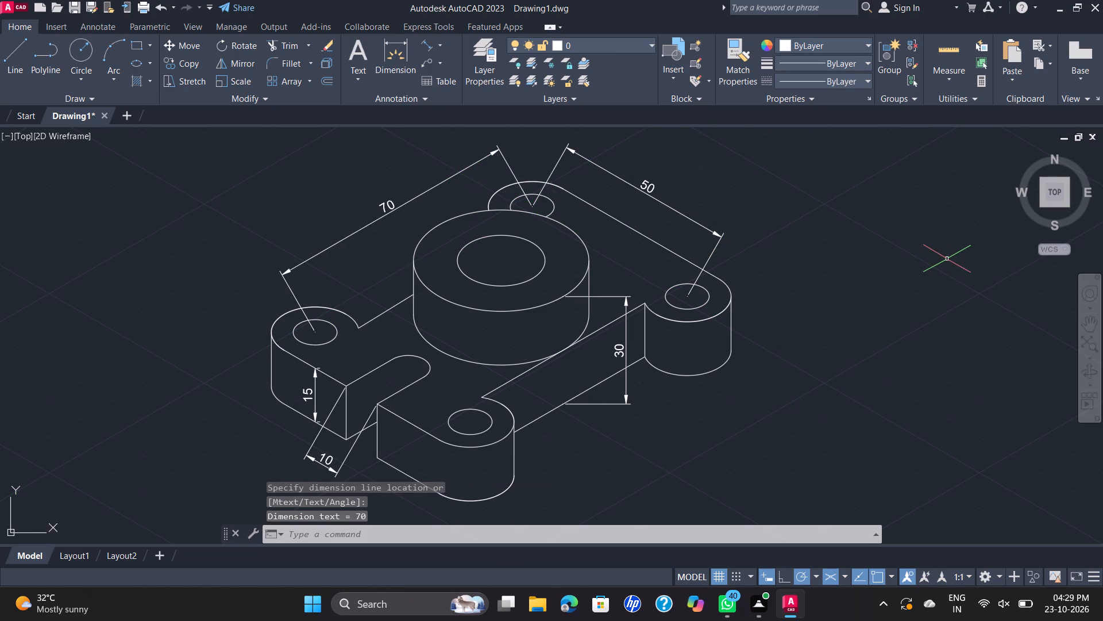
Add an aligned dimension along the slot's straight edge, from the arc's start to the plate's front corner, offset toward the left-hand lug.
scroll(947, 259, down, 1)
middle_drag(919, 299, 856, 317)
scroll(903, 303, down, 1)
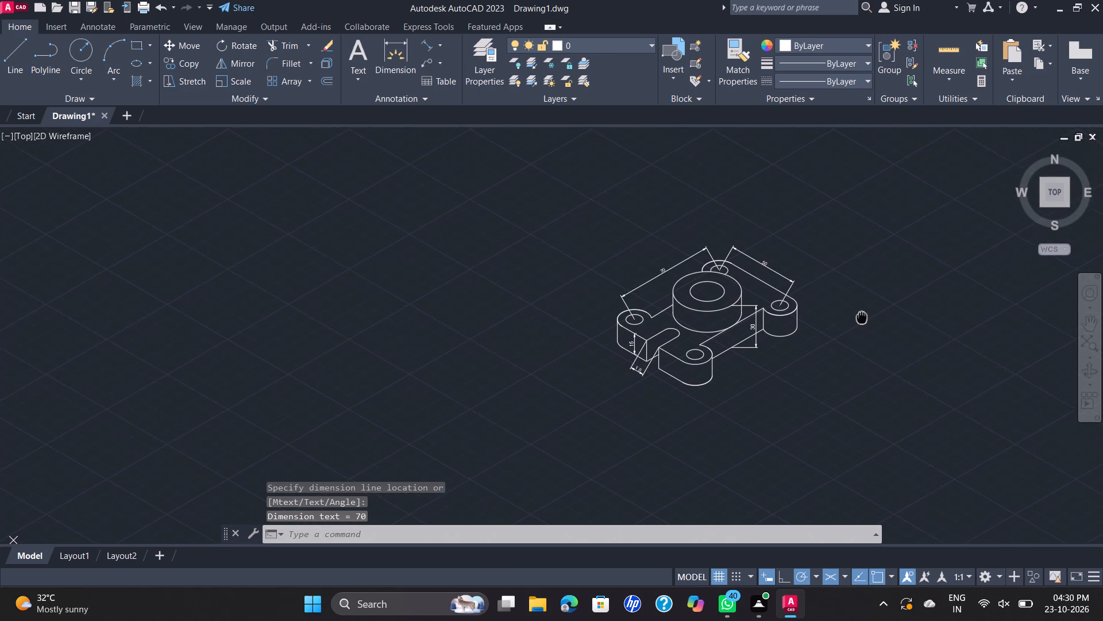
middle_drag(856, 317, 738, 358)
scroll(596, 423, up, 1)
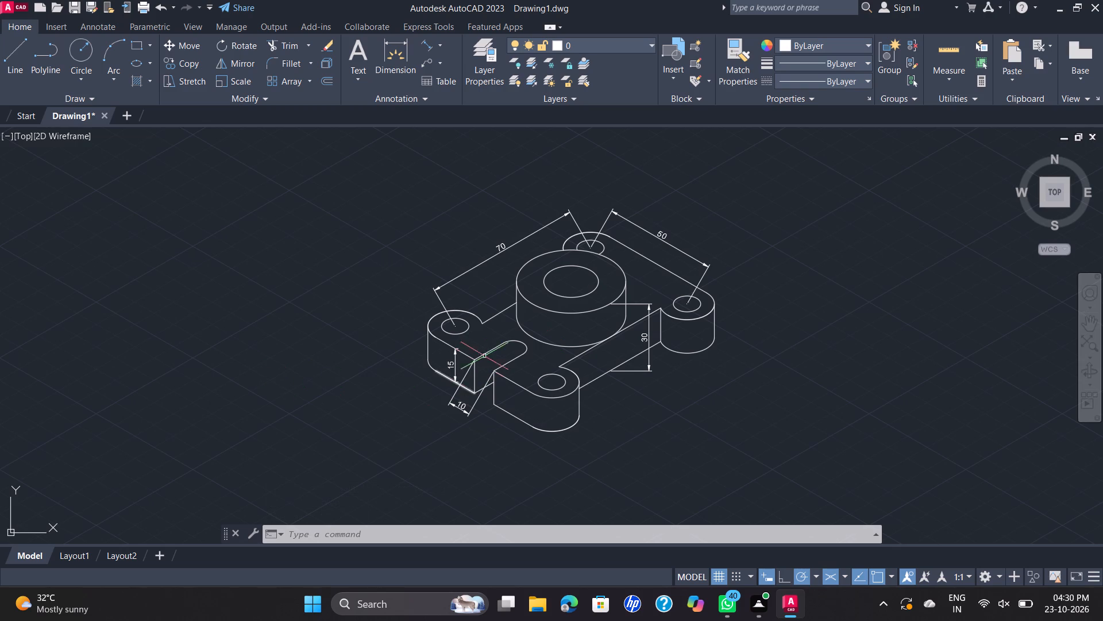
key(space)
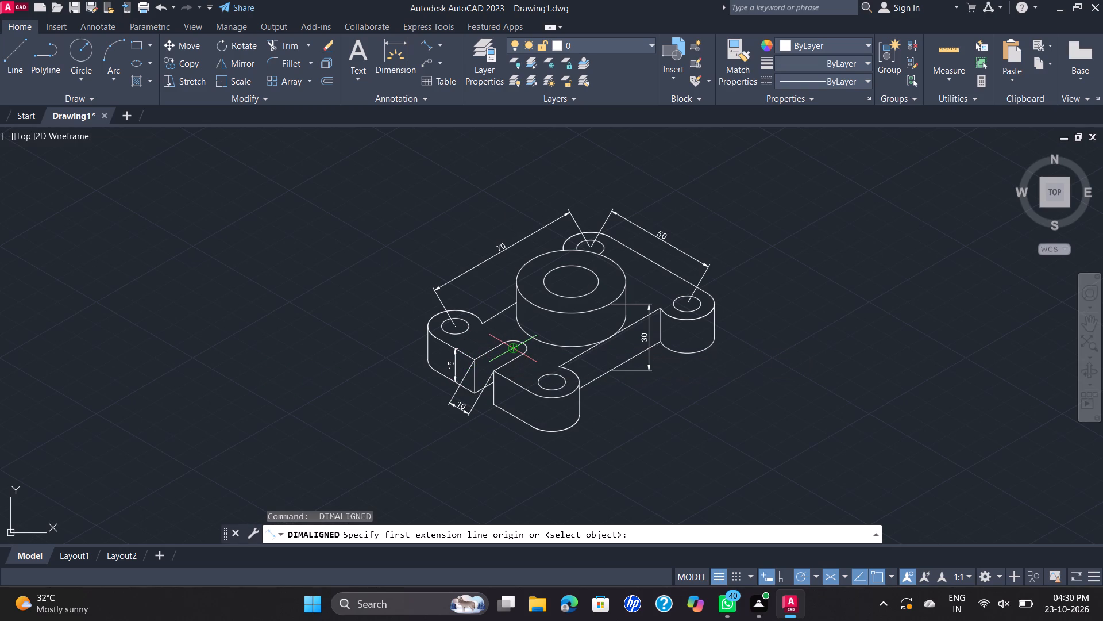
click(506, 343)
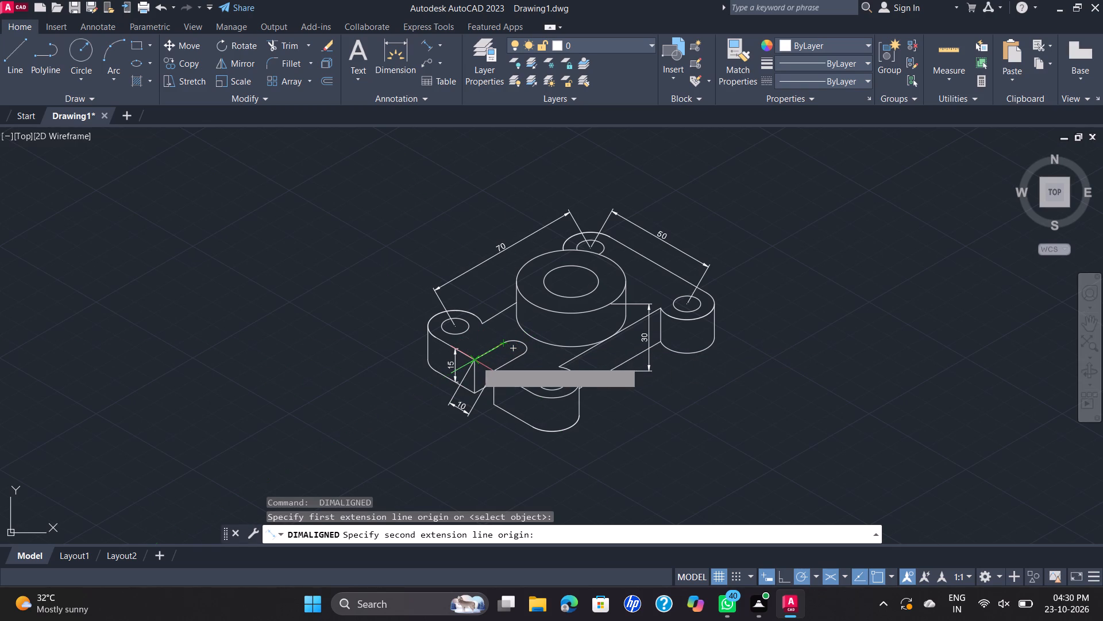
click(476, 361)
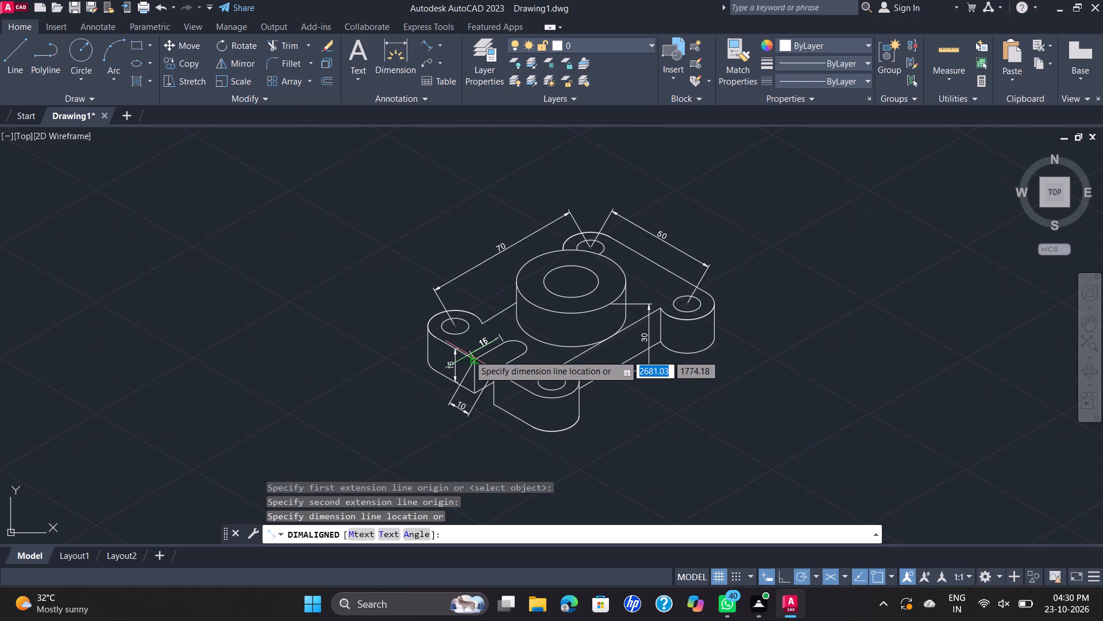
click(462, 347)
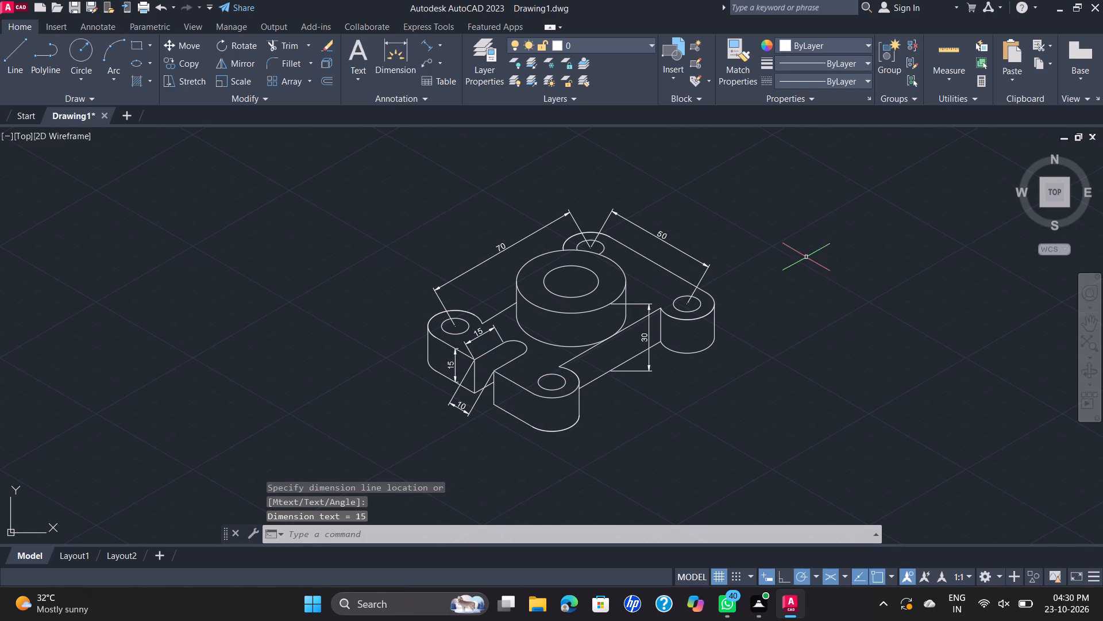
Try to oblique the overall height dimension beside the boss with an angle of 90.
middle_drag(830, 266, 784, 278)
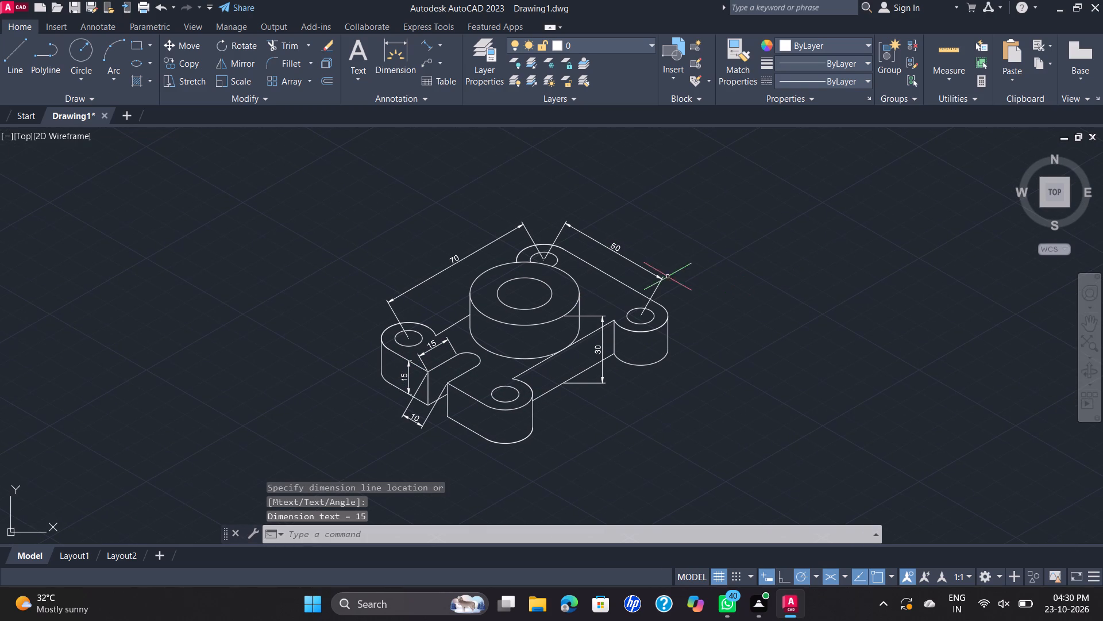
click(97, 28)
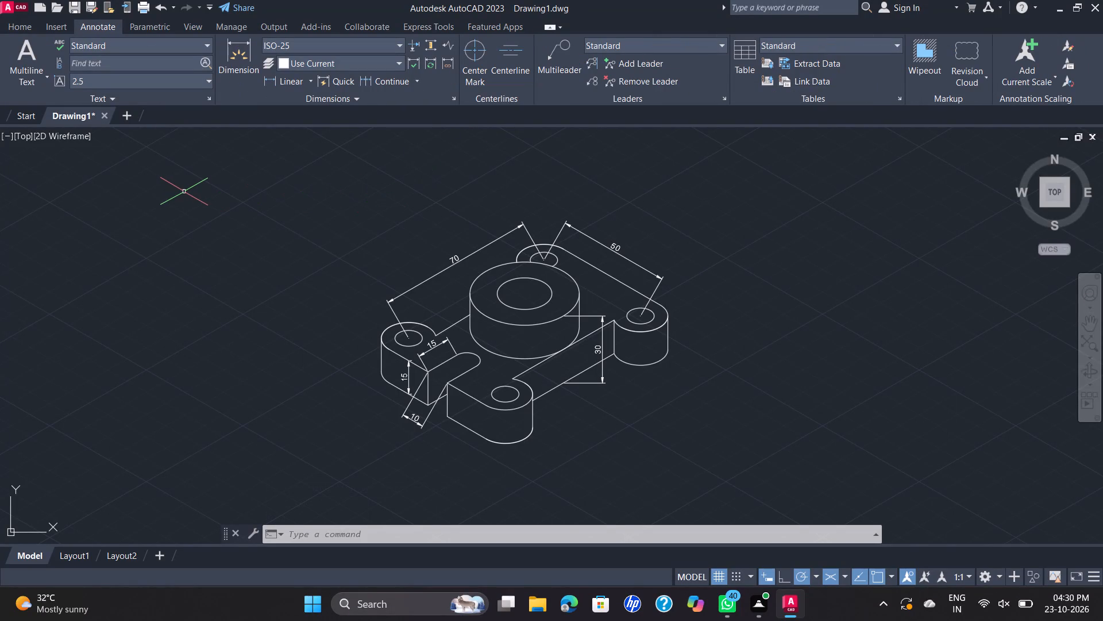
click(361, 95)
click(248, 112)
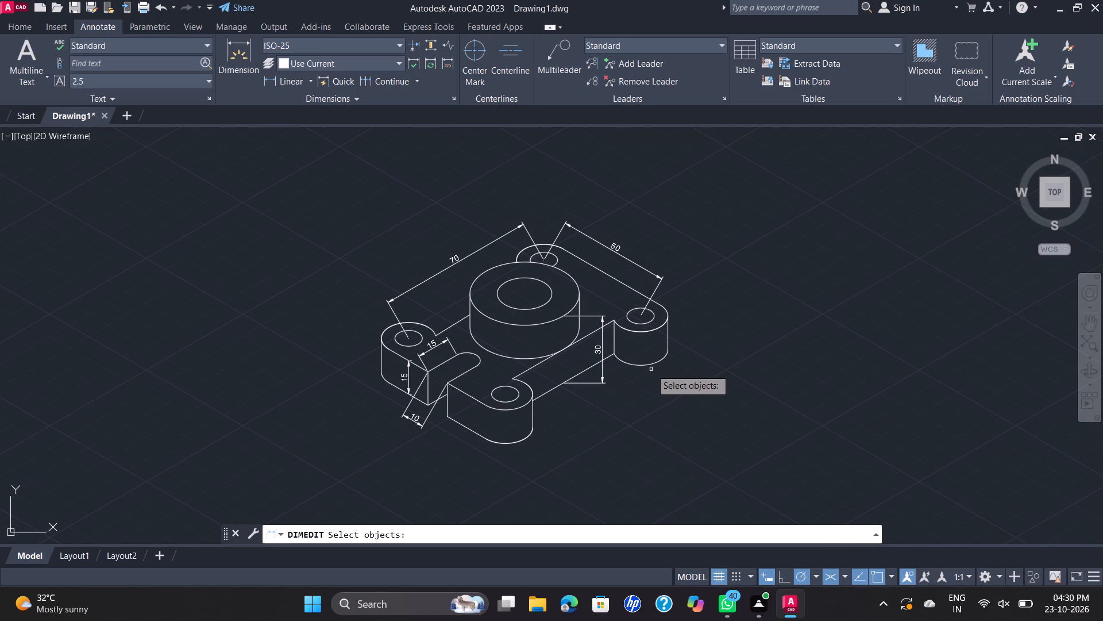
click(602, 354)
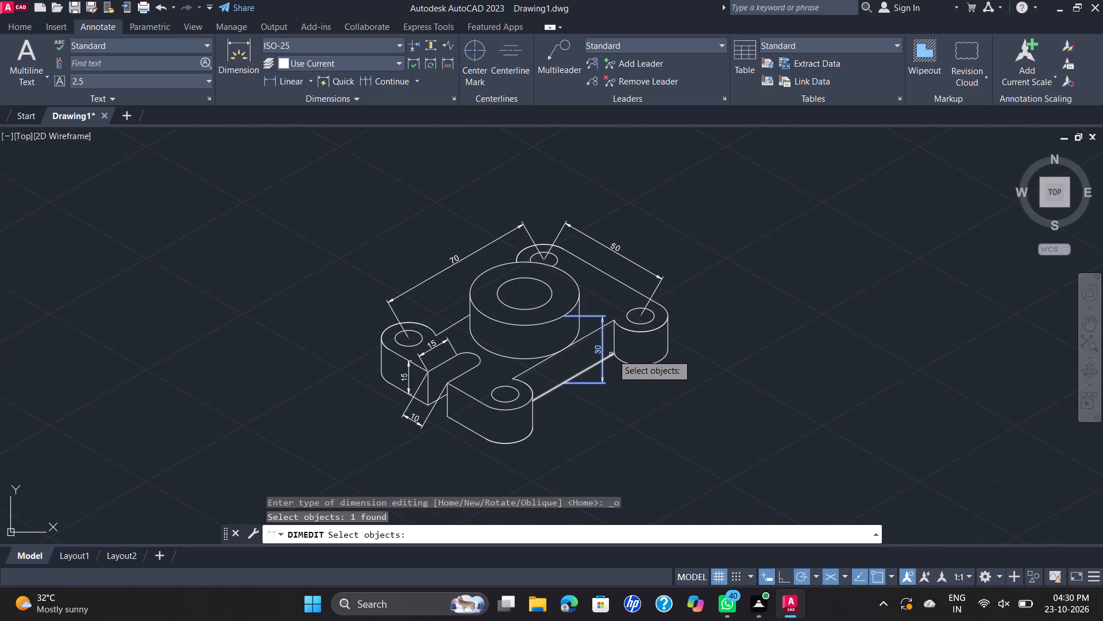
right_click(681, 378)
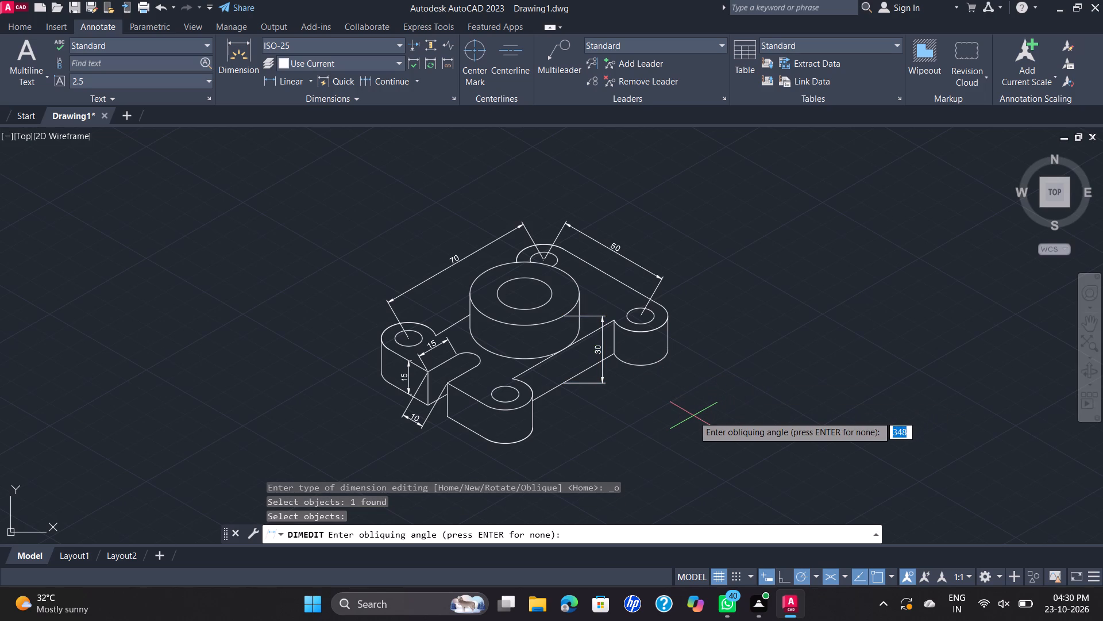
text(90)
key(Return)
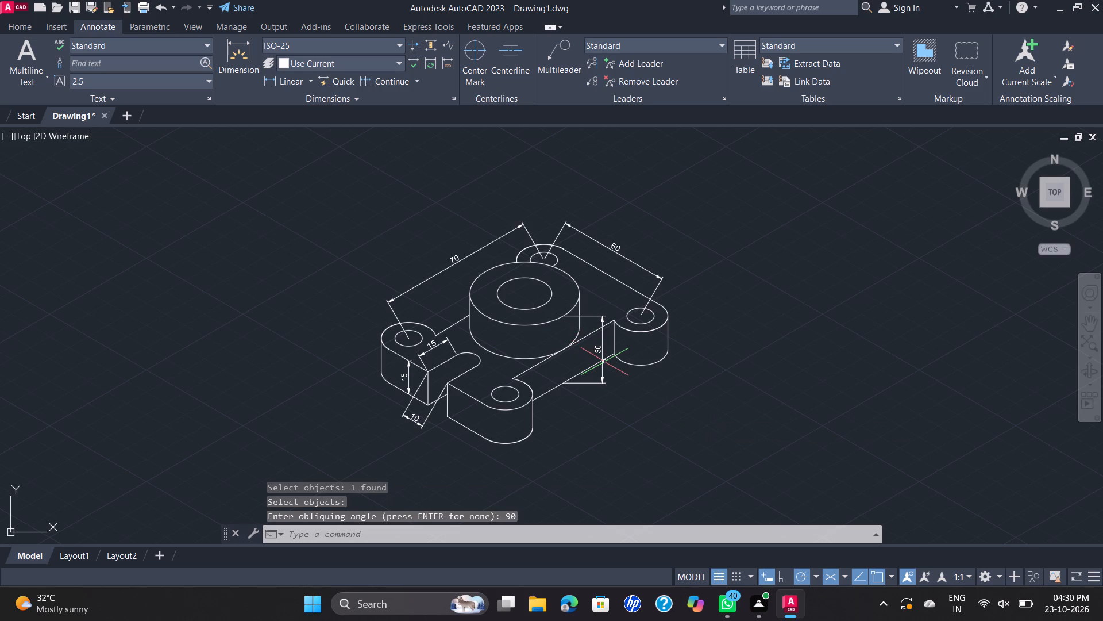
Oblique the overall height dimension beside the boss with an angle of 150.
key(space)
drag(652, 443, 604, 362)
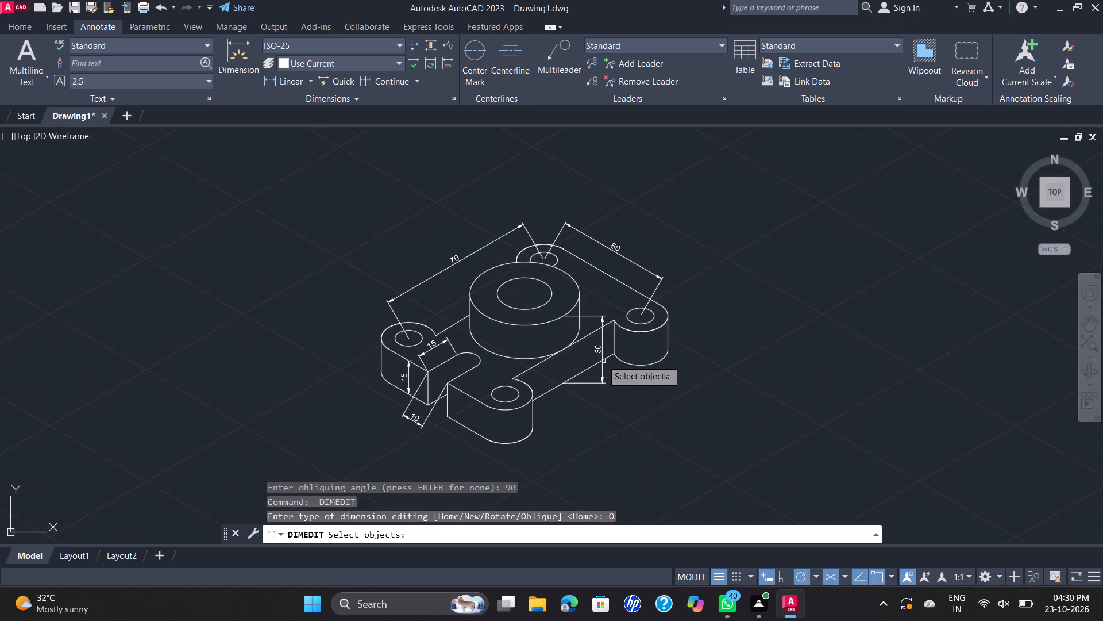
click(604, 346)
right_click(604, 346)
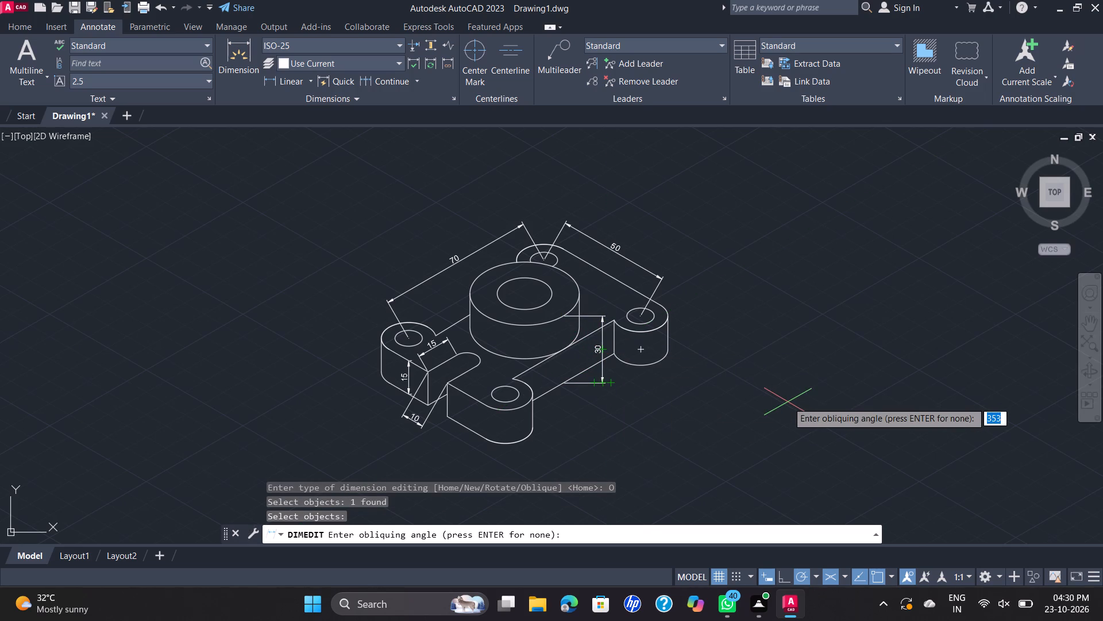
text(150)
key(Return)
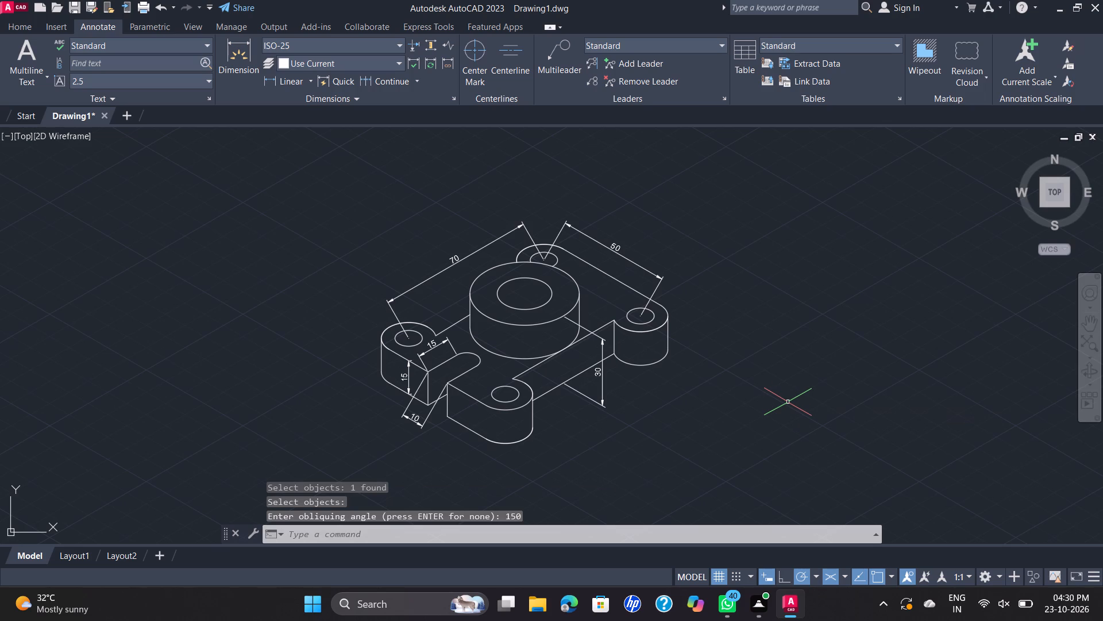
Oblique the dimension between the rear and right-hand lug holes with an angle of 30.
key(space)
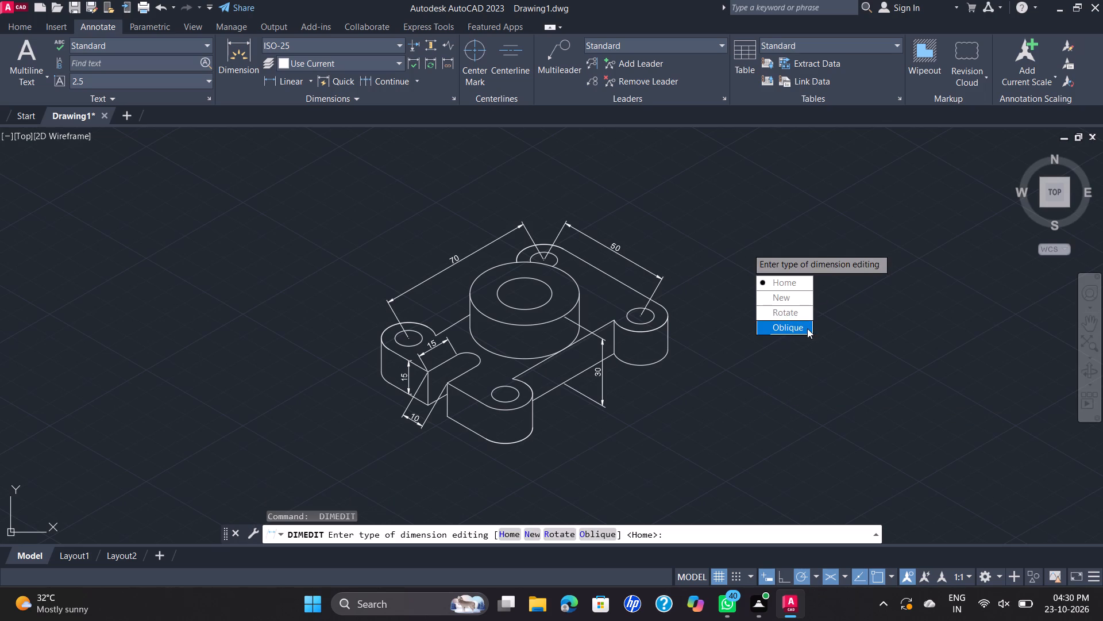
drag(807, 328, 746, 247)
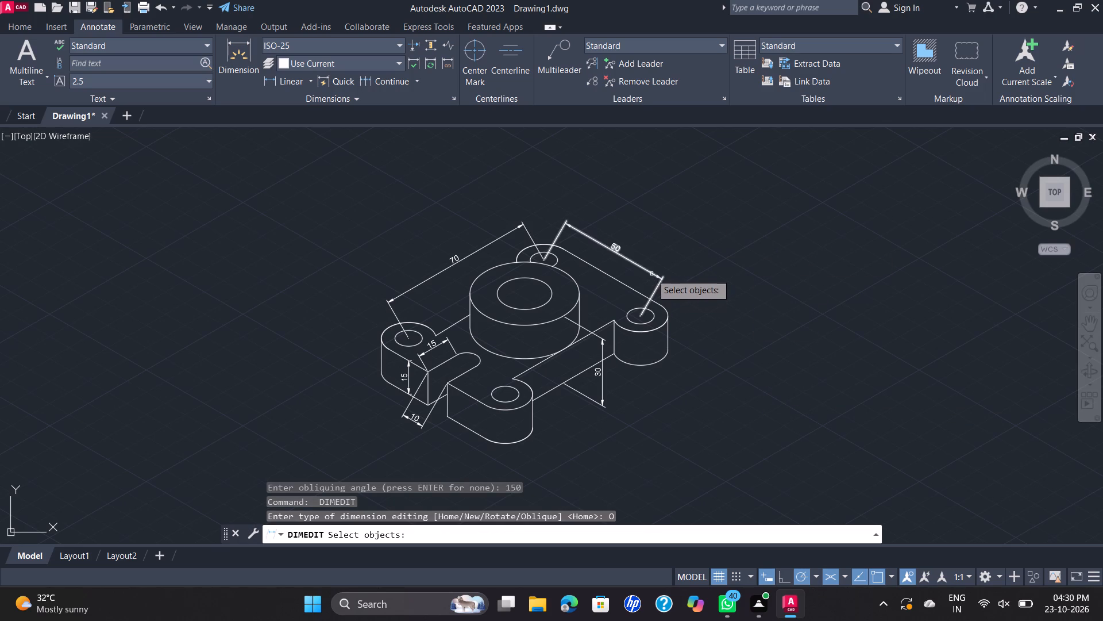
click(653, 271)
right_click(677, 248)
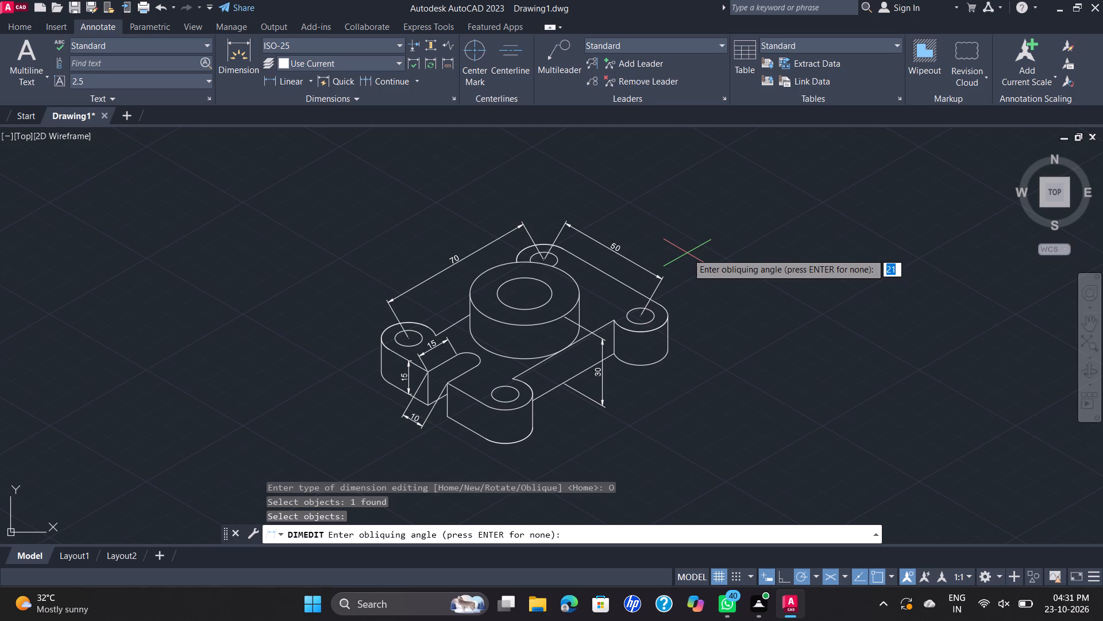
text(30)
key(Return)
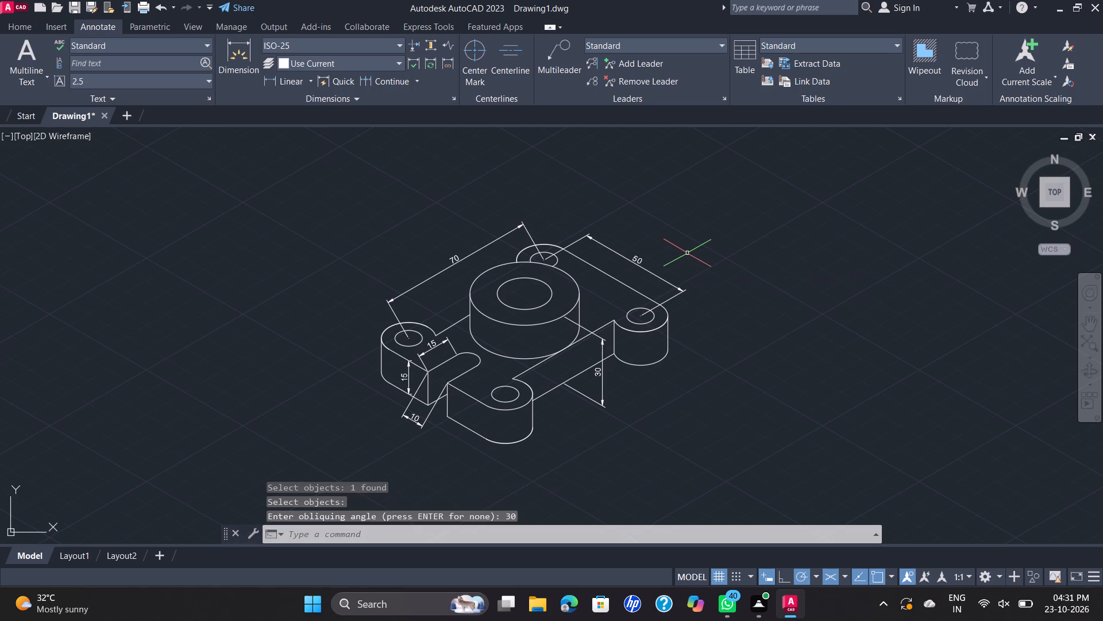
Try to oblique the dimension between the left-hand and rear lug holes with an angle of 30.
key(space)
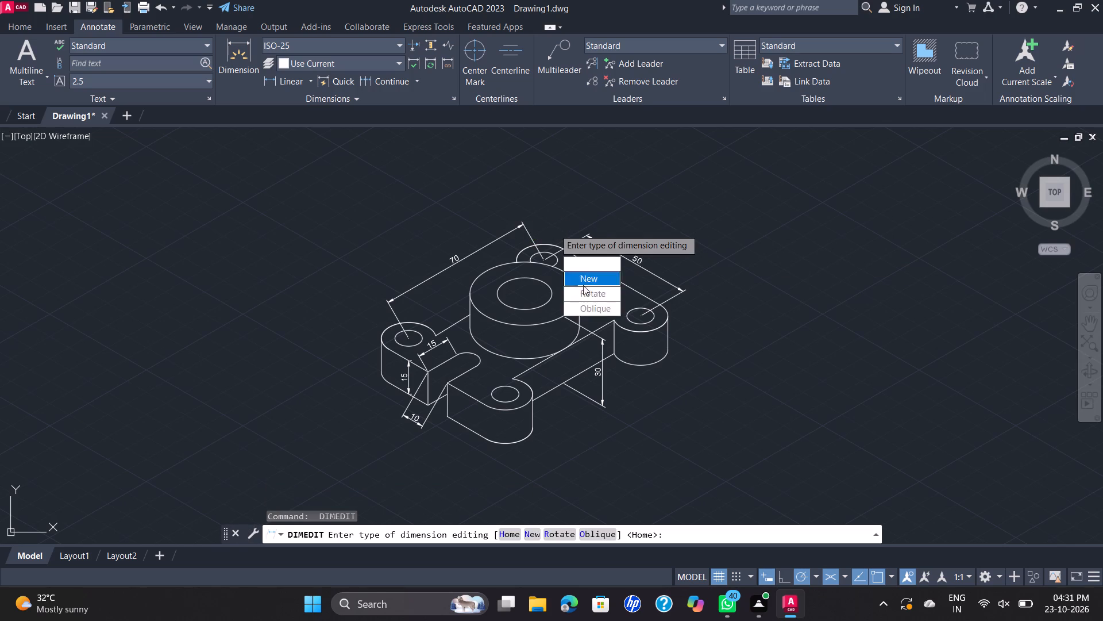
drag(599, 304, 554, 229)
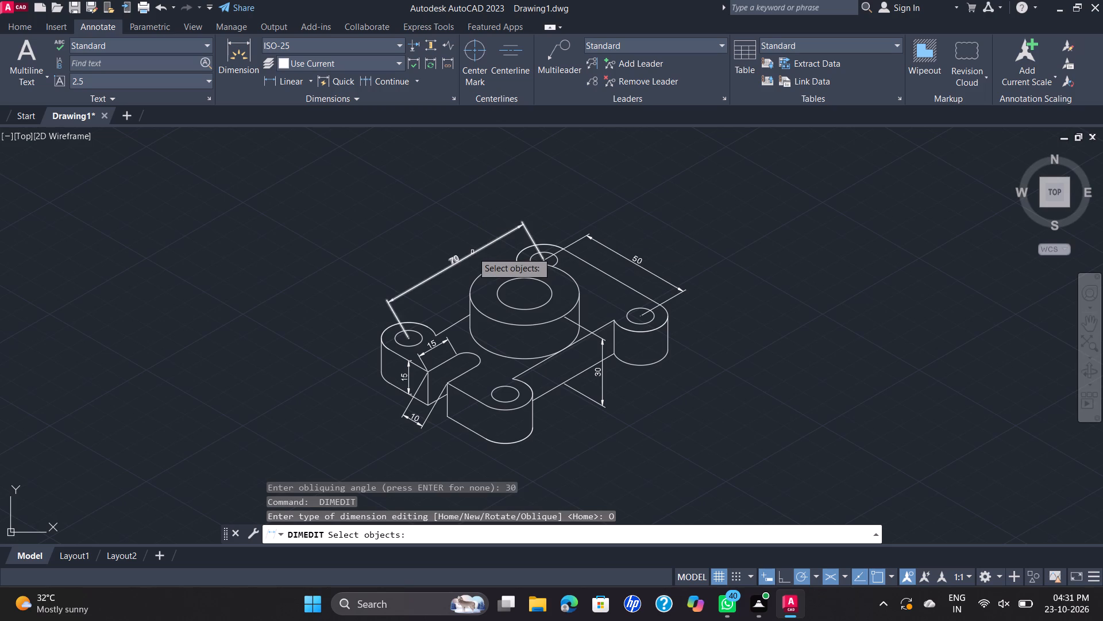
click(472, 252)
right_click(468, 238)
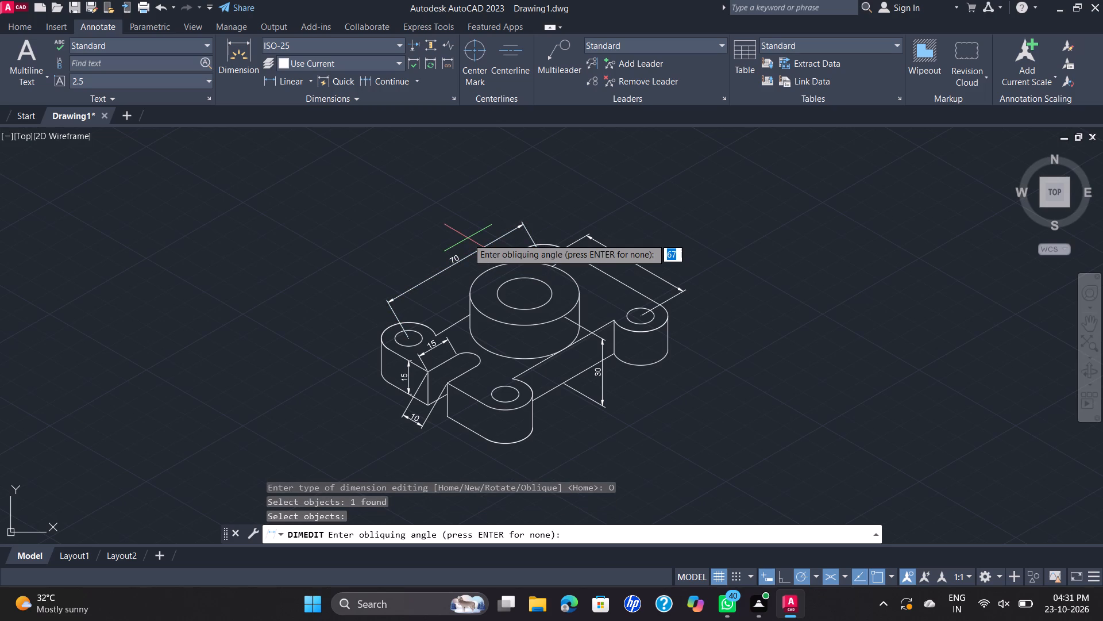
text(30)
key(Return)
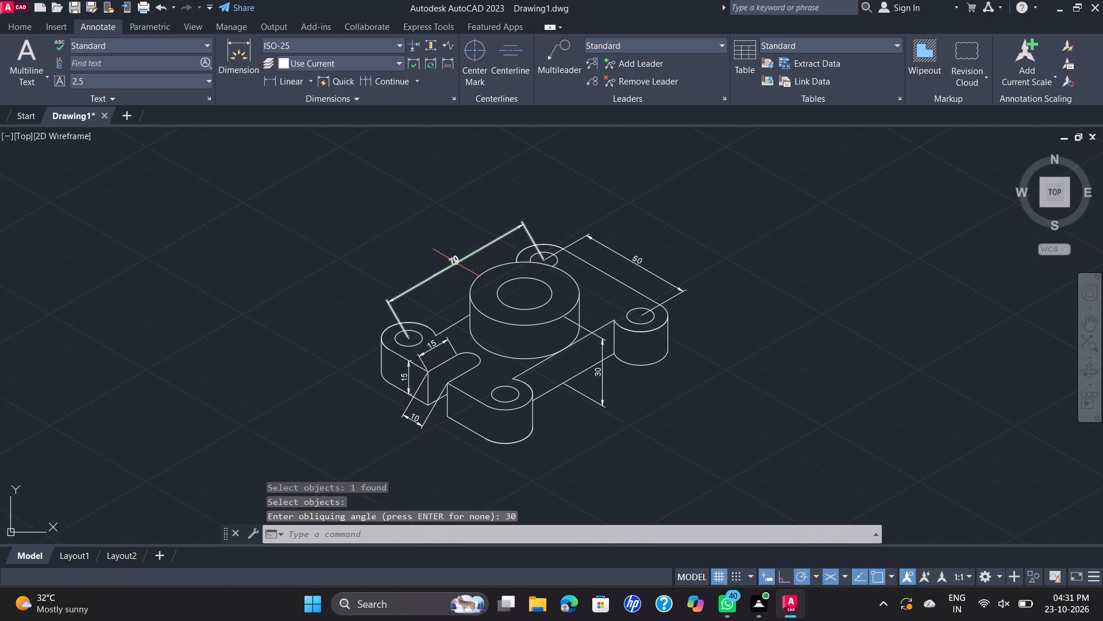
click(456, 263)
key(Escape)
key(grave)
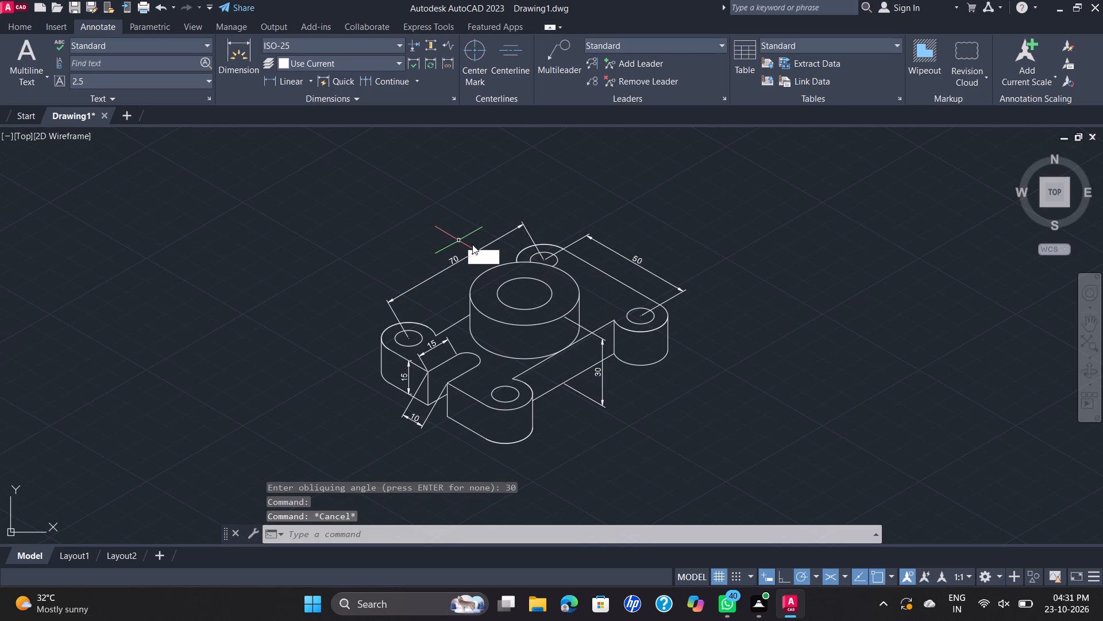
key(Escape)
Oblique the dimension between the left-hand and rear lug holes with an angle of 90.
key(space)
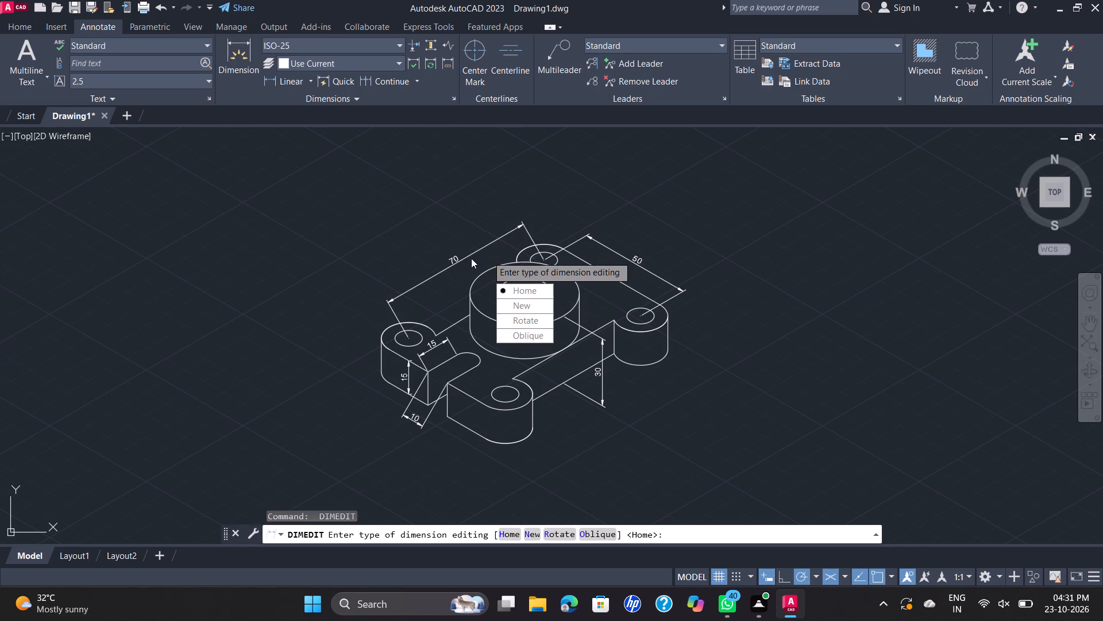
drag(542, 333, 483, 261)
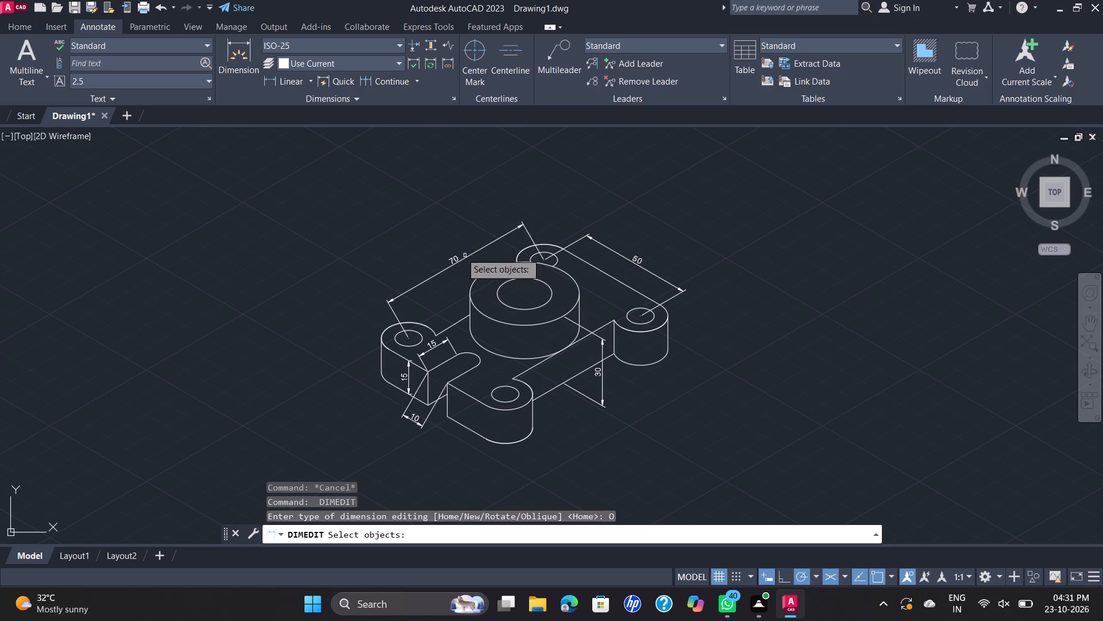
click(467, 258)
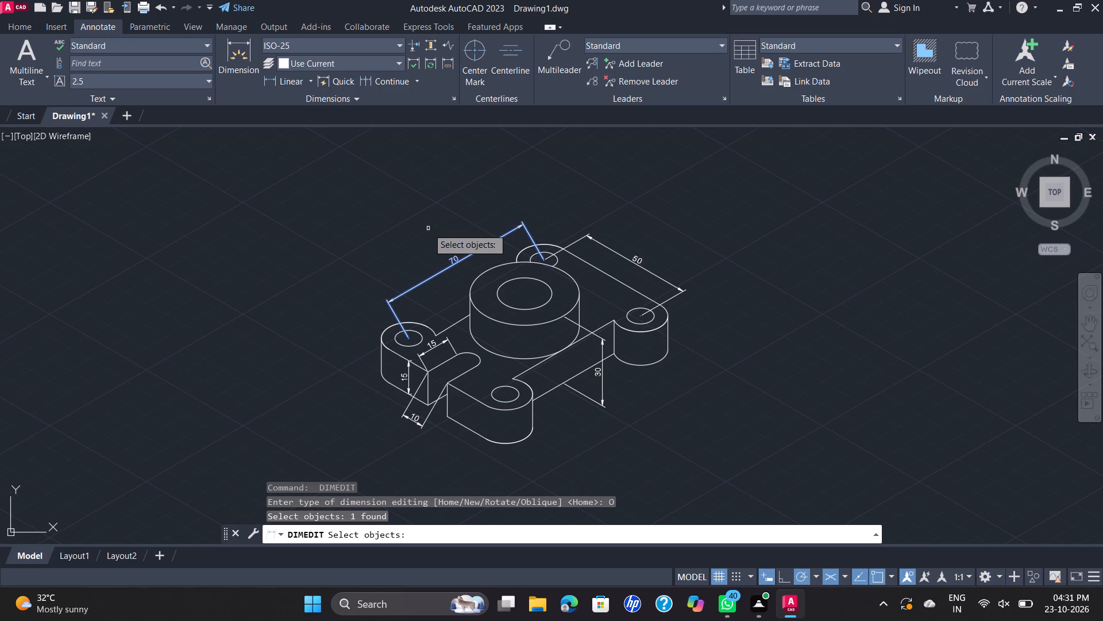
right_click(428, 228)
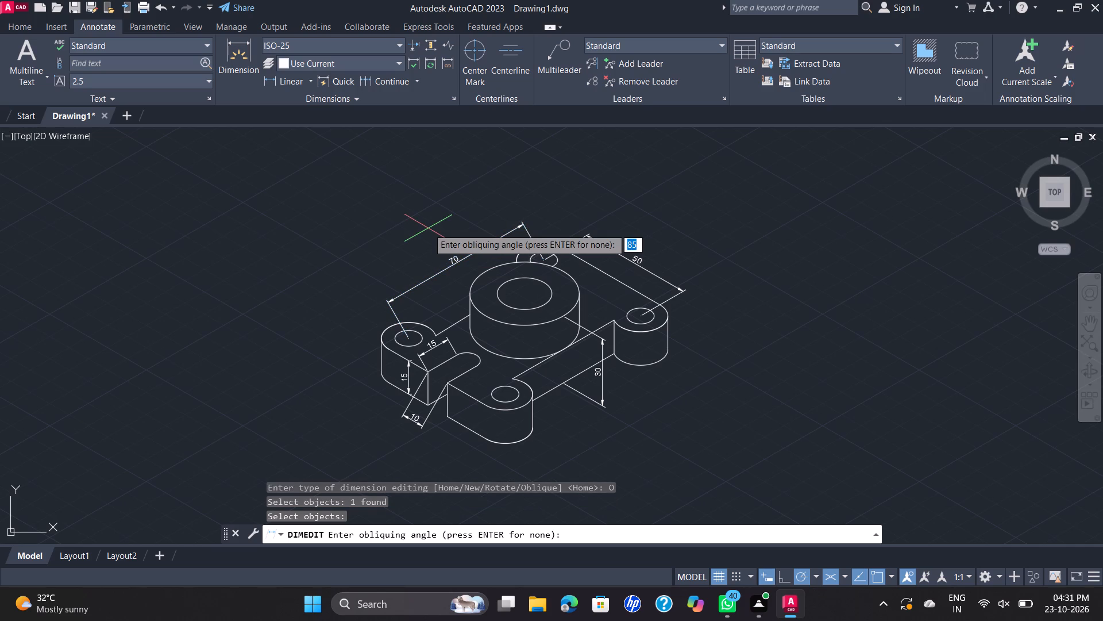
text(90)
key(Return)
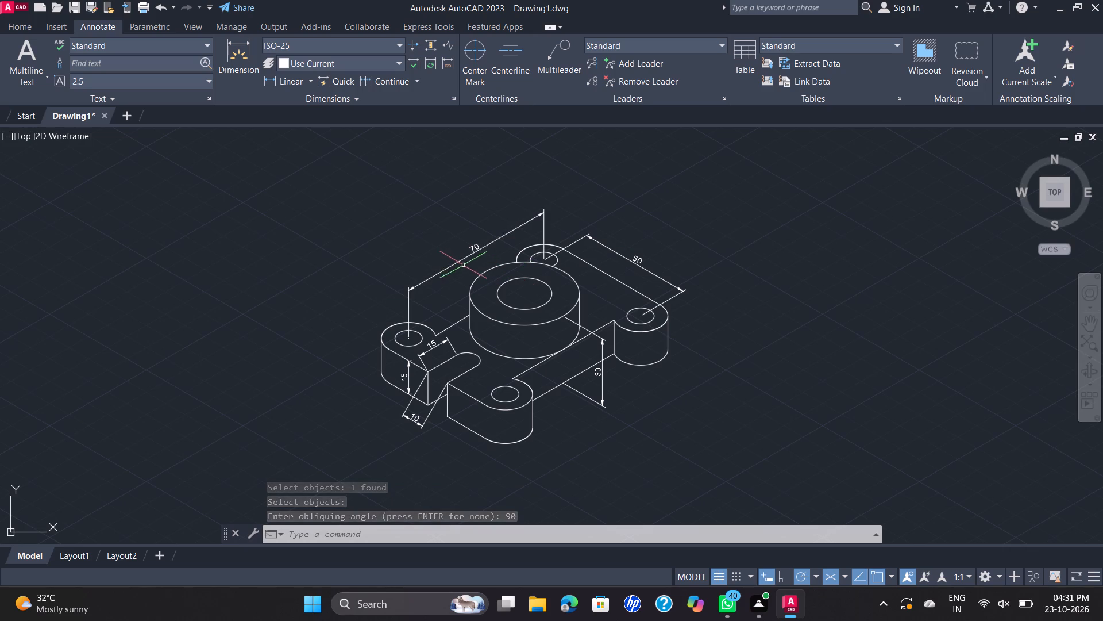
Oblique the dimension between the left-hand and rear lug holes with an angle of 150.
key(space)
click(450, 264)
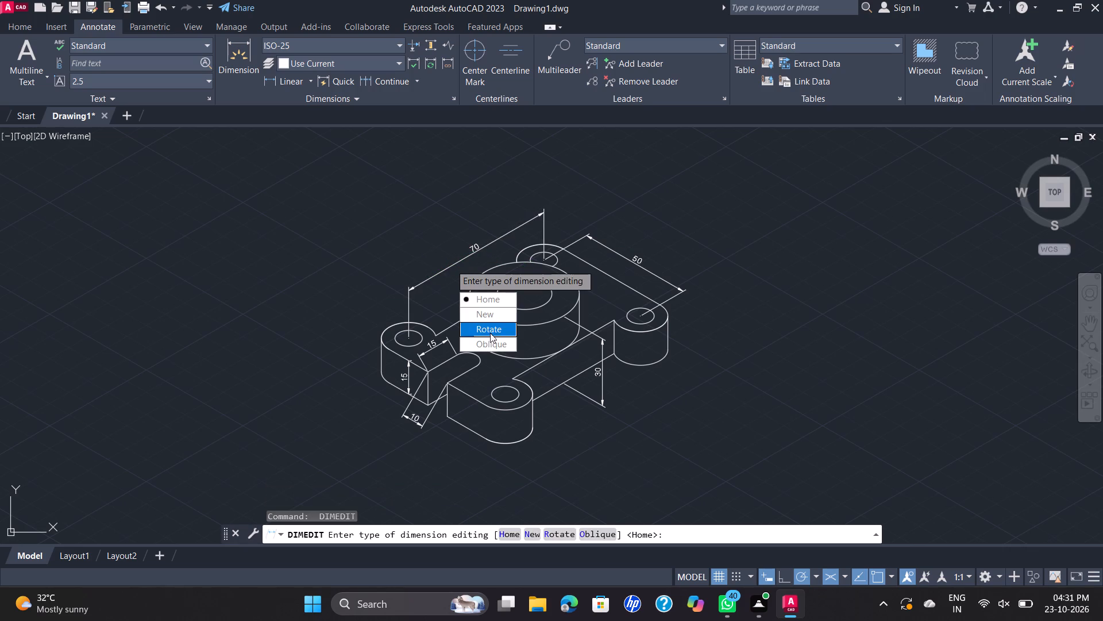
drag(500, 343, 450, 264)
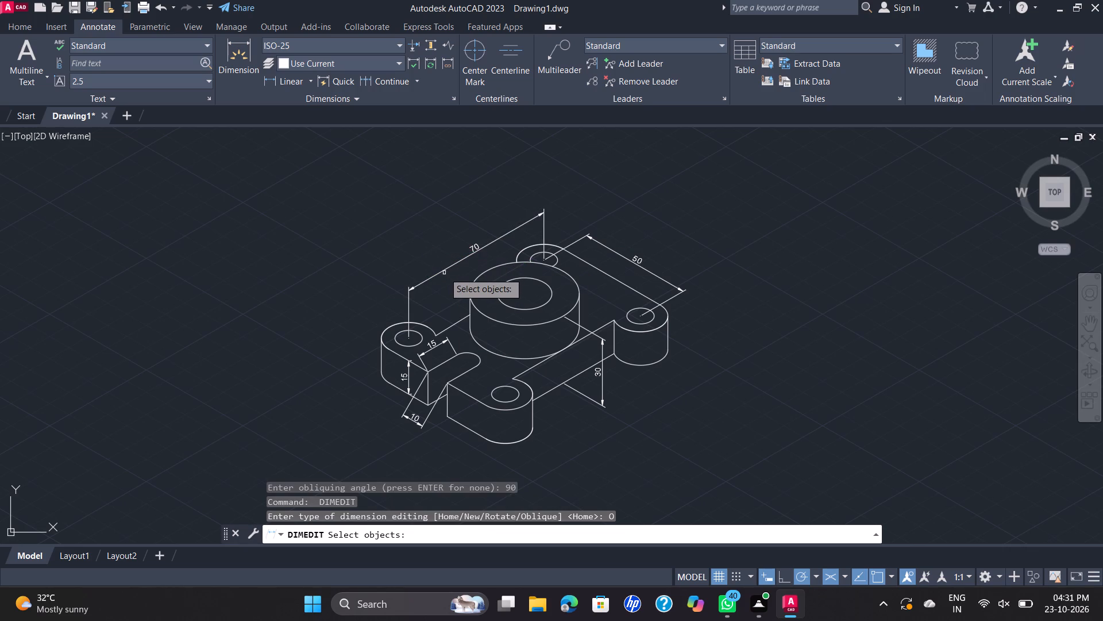
click(443, 271)
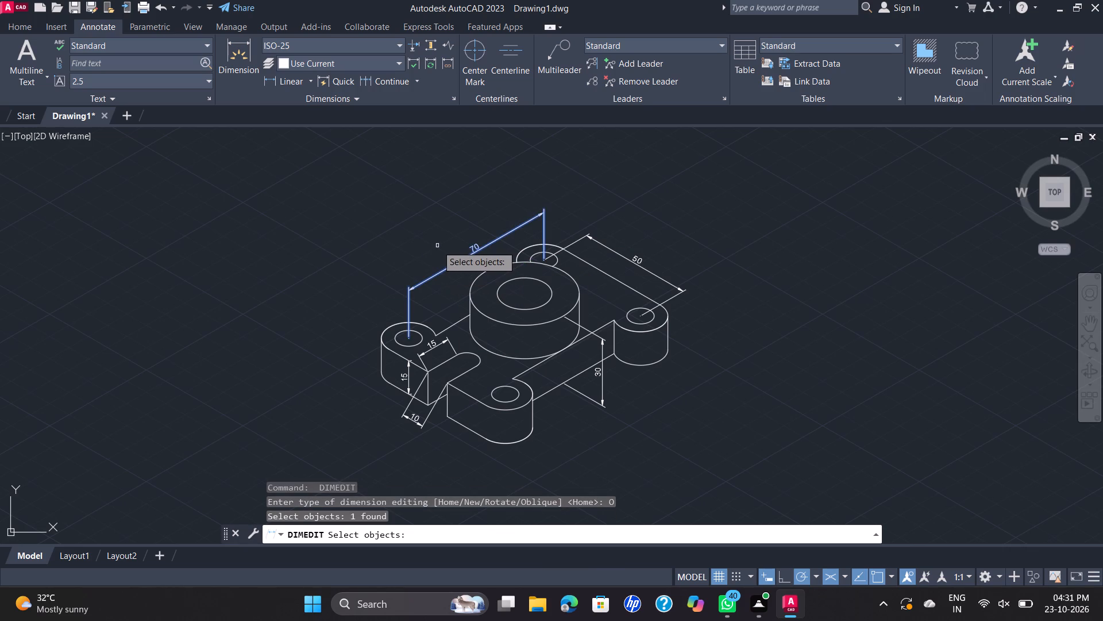
right_click(437, 246)
text(150)
key(Return)
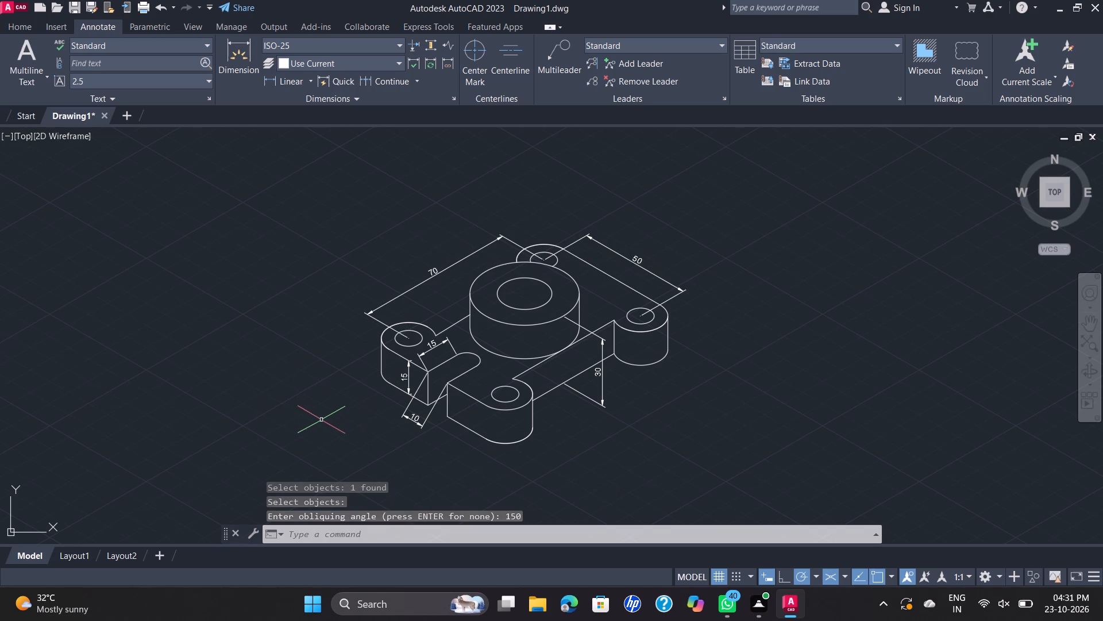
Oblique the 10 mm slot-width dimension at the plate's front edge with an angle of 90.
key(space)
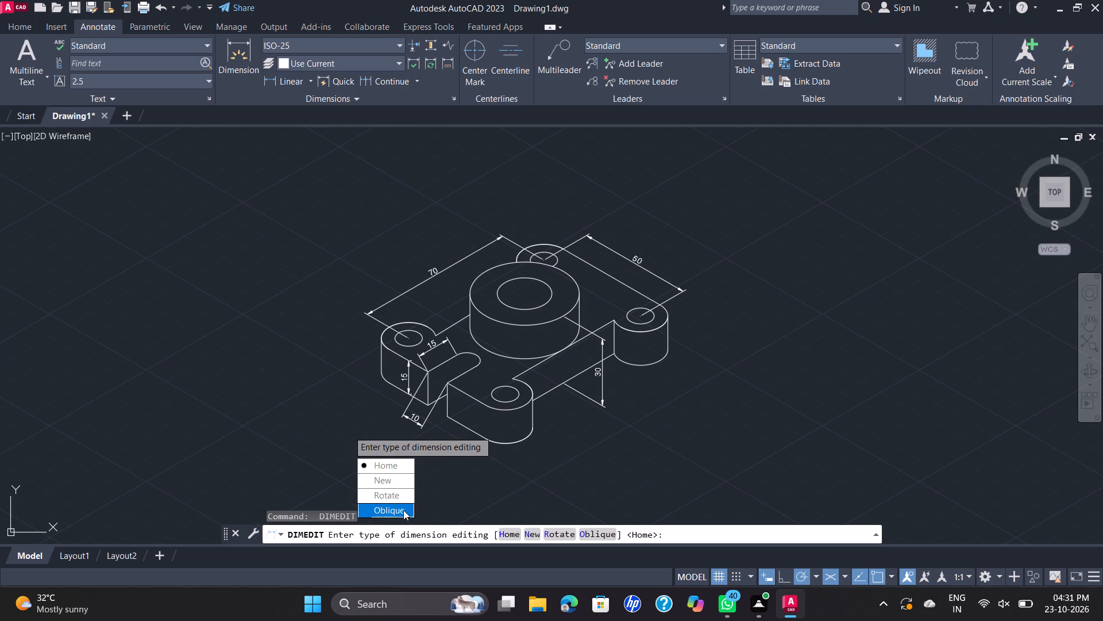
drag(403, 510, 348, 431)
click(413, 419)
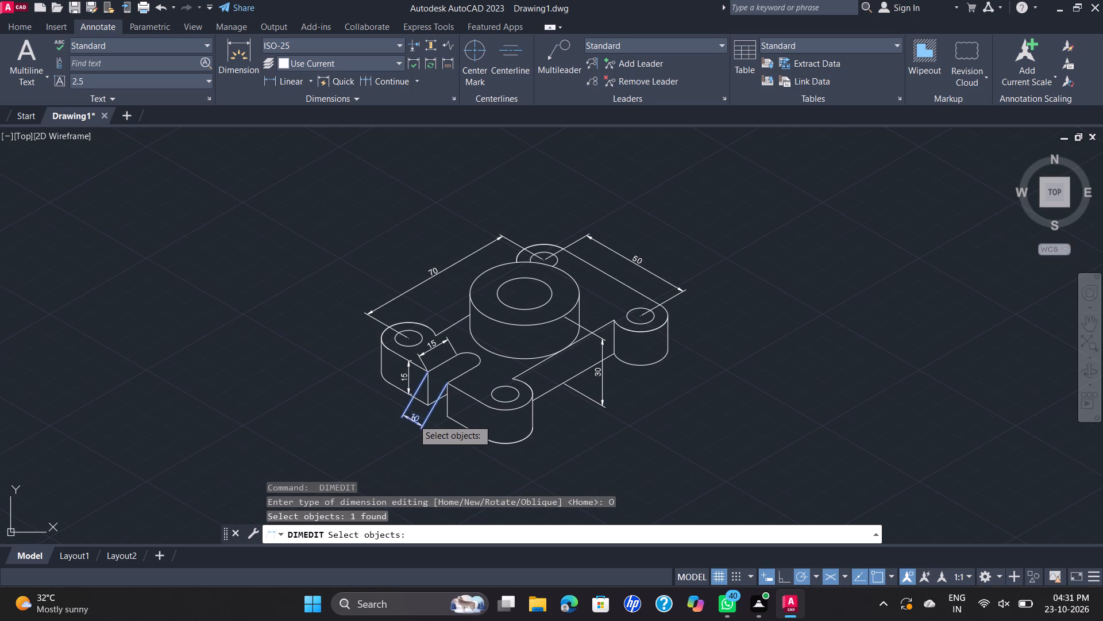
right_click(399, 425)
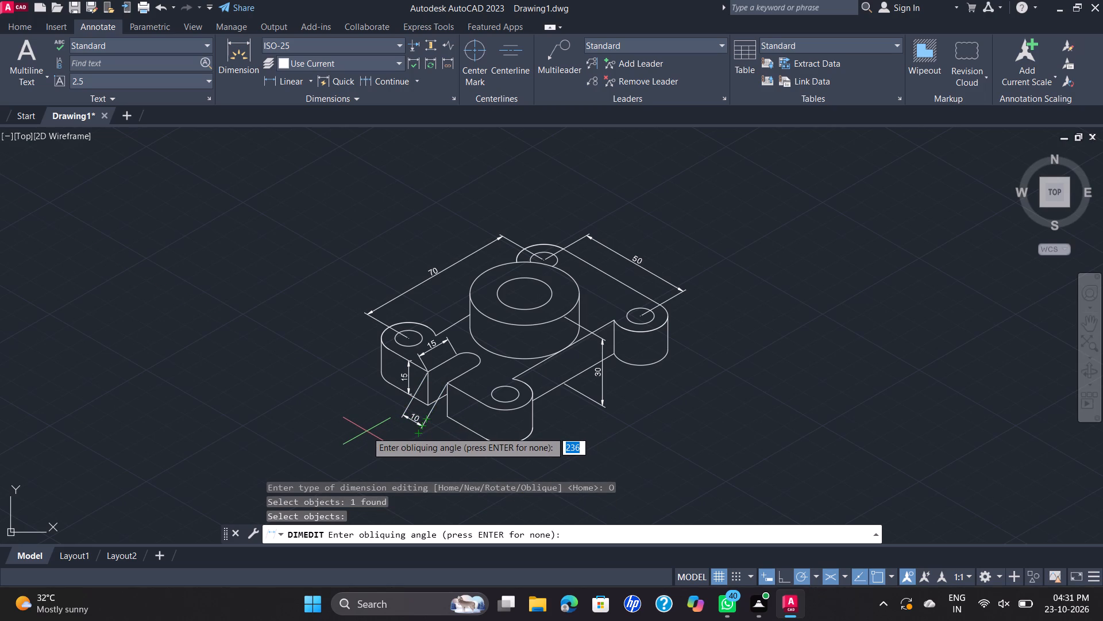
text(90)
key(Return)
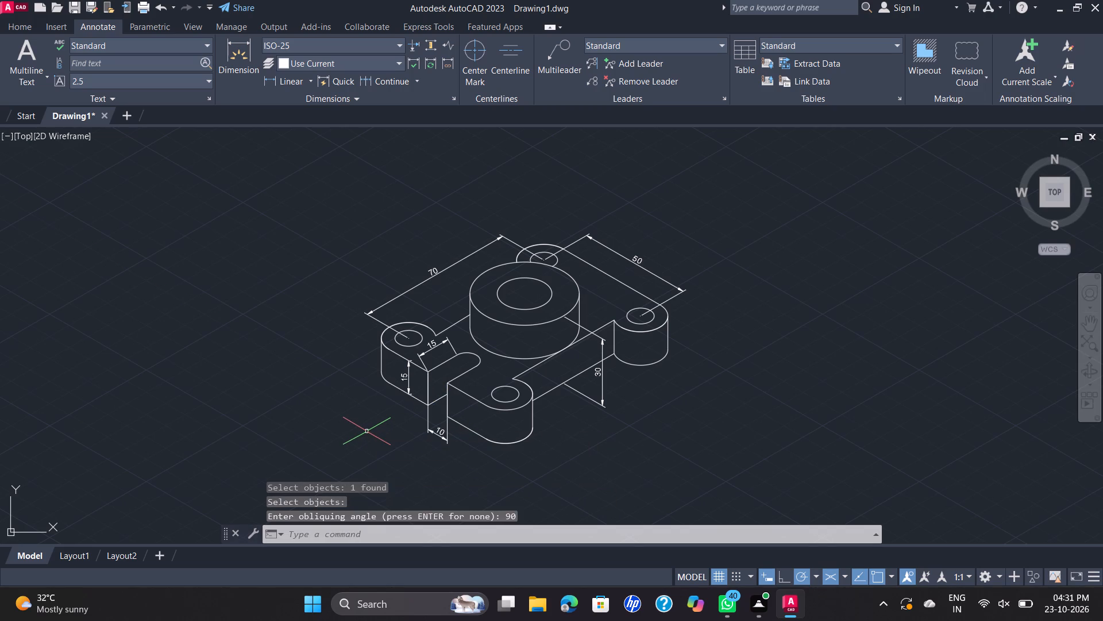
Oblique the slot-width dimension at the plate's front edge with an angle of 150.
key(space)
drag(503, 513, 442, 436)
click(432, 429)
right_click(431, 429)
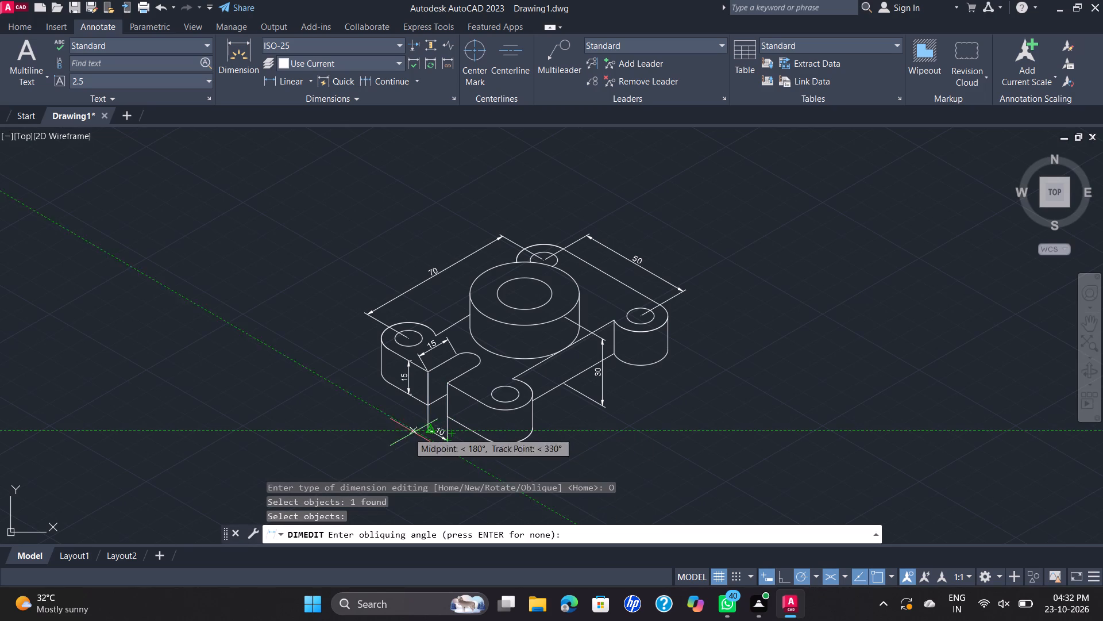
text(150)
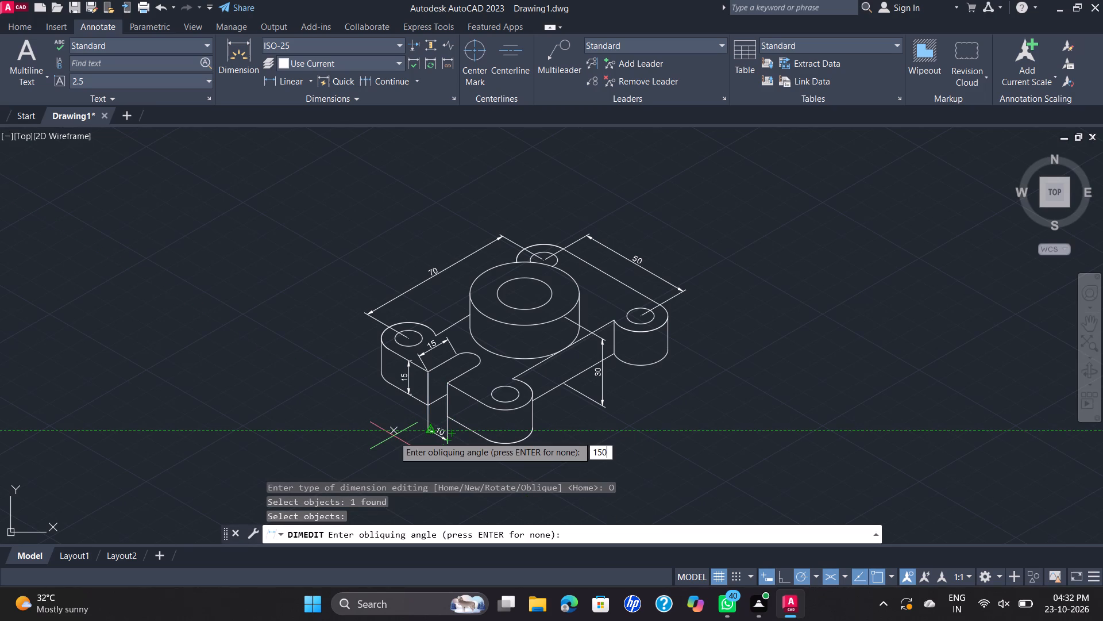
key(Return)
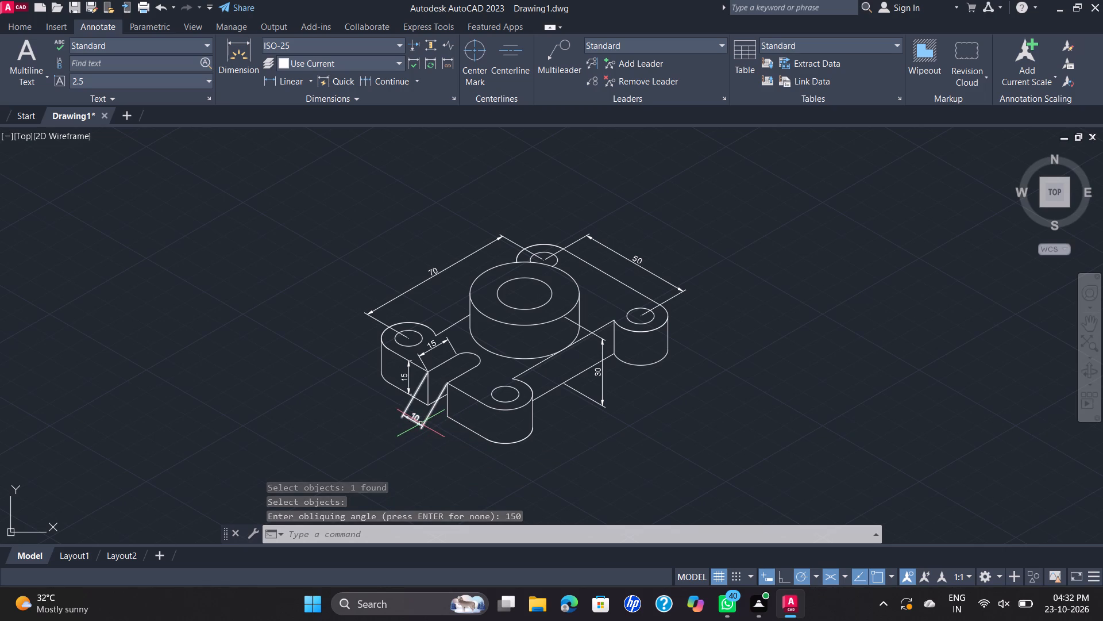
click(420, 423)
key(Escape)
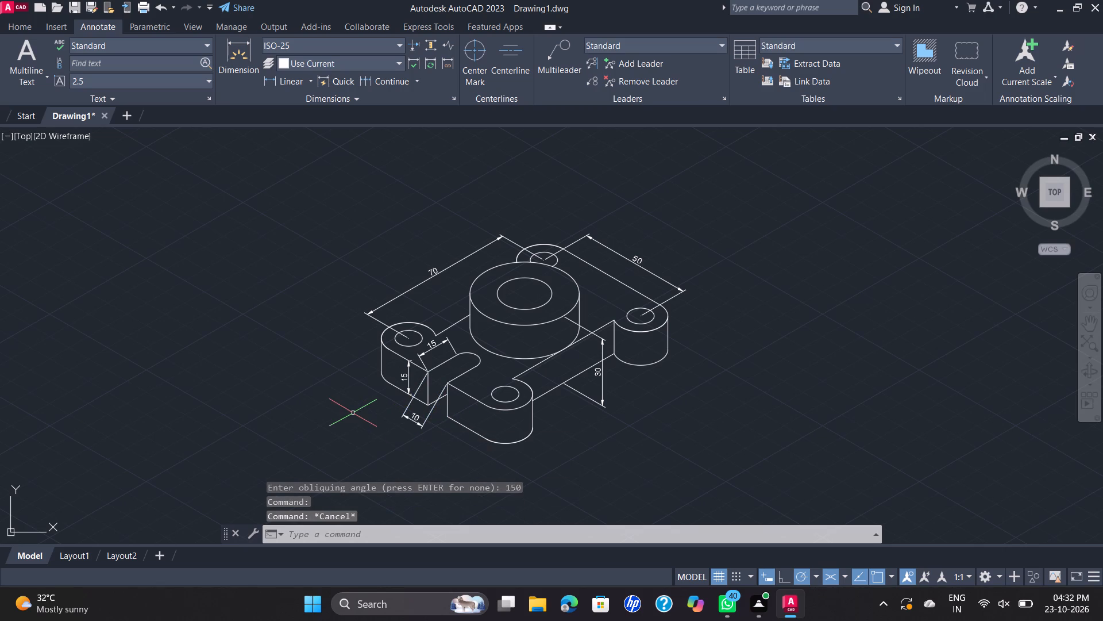
Oblique the slot-width dimension at the plate's front edge with an angle of 30.
key(space)
drag(398, 490, 365, 414)
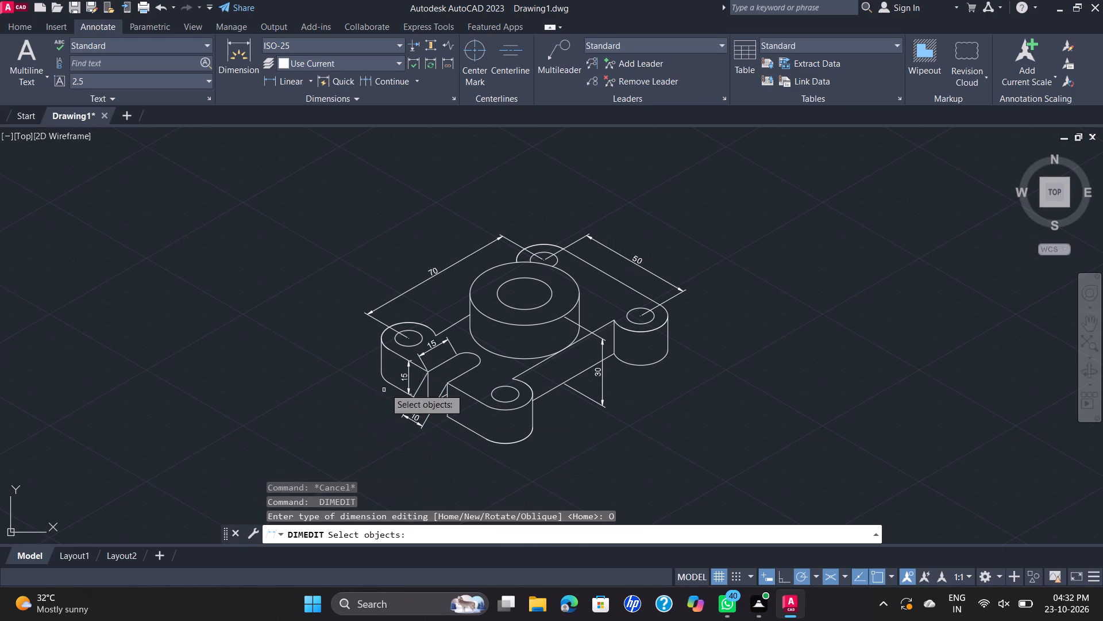
click(416, 420)
right_click(377, 417)
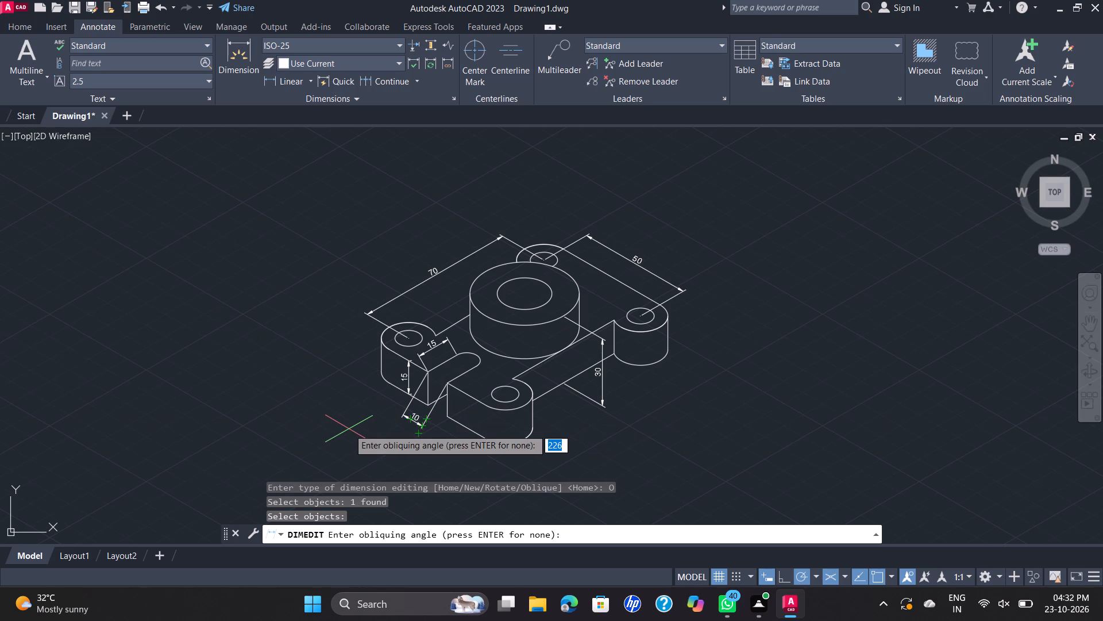
text(30)
key(Return)
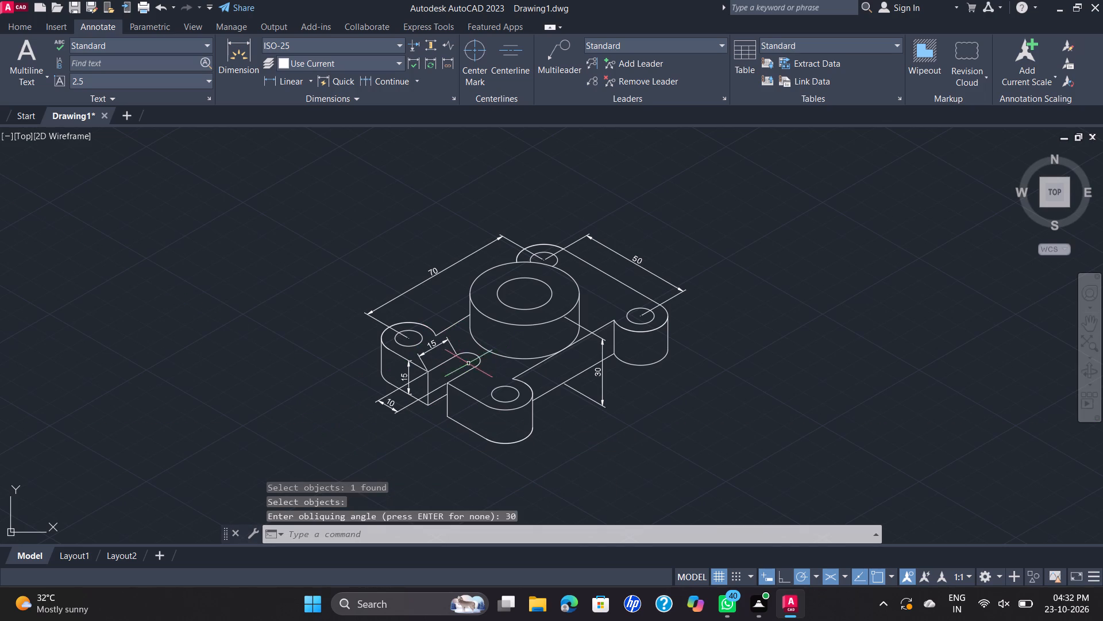
Oblique the slot-length dimension on the plate's top face with an angle of 150.
key(space)
drag(497, 434, 457, 354)
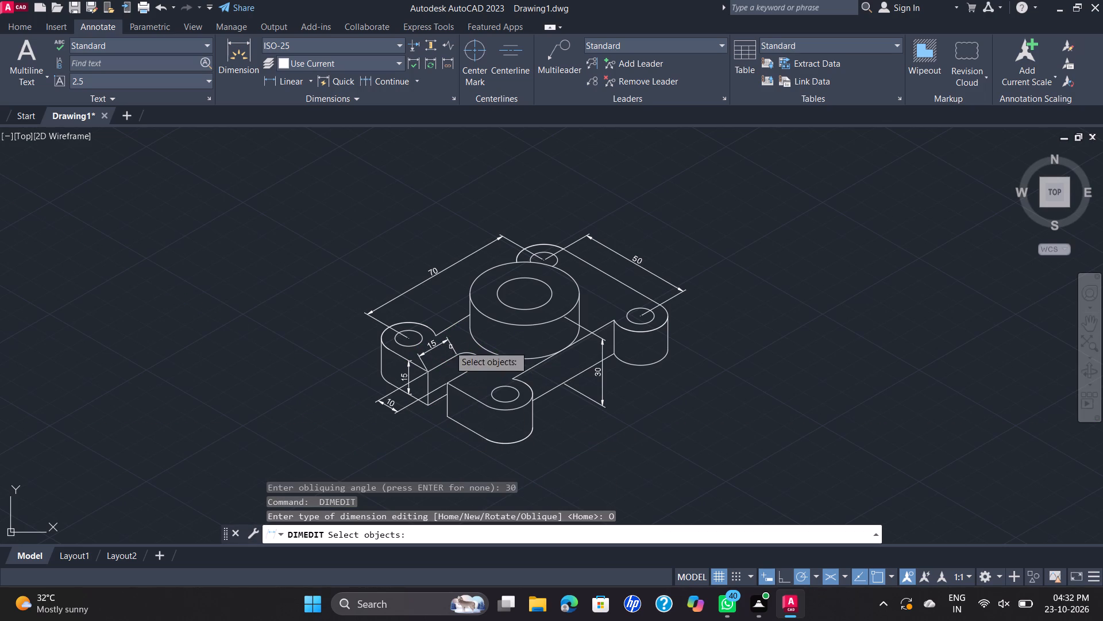
click(442, 344)
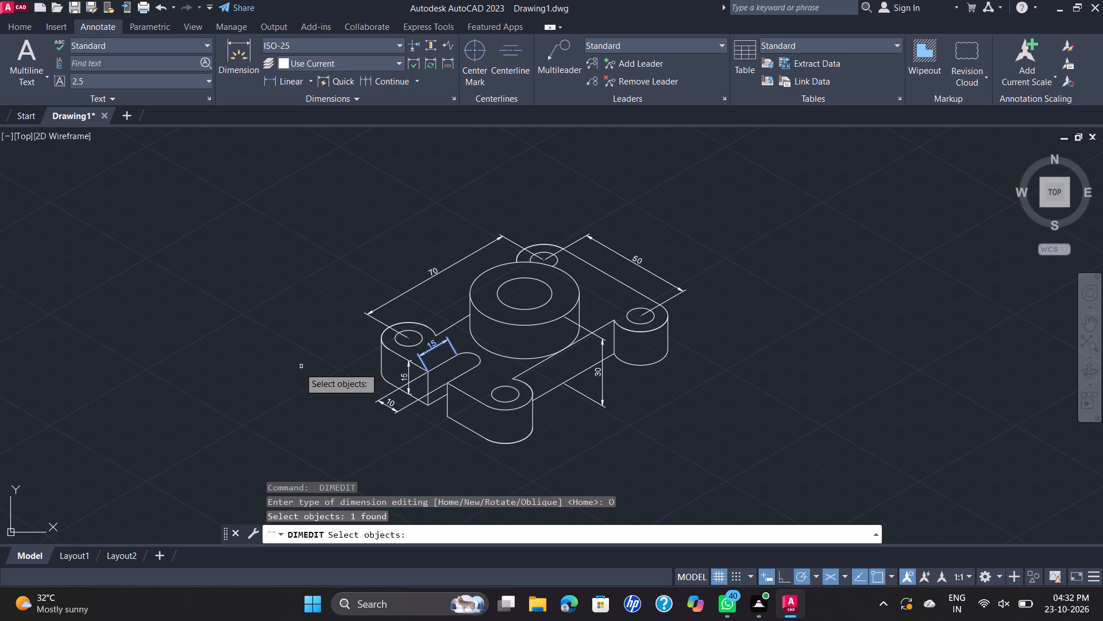
key(1)
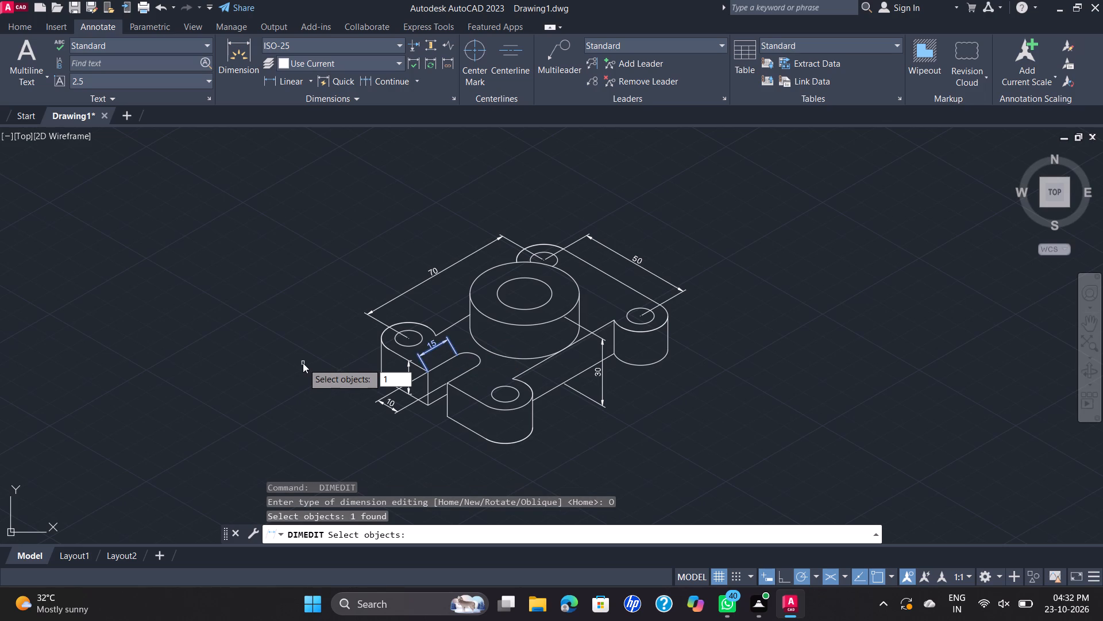
text(50)
key(Return)
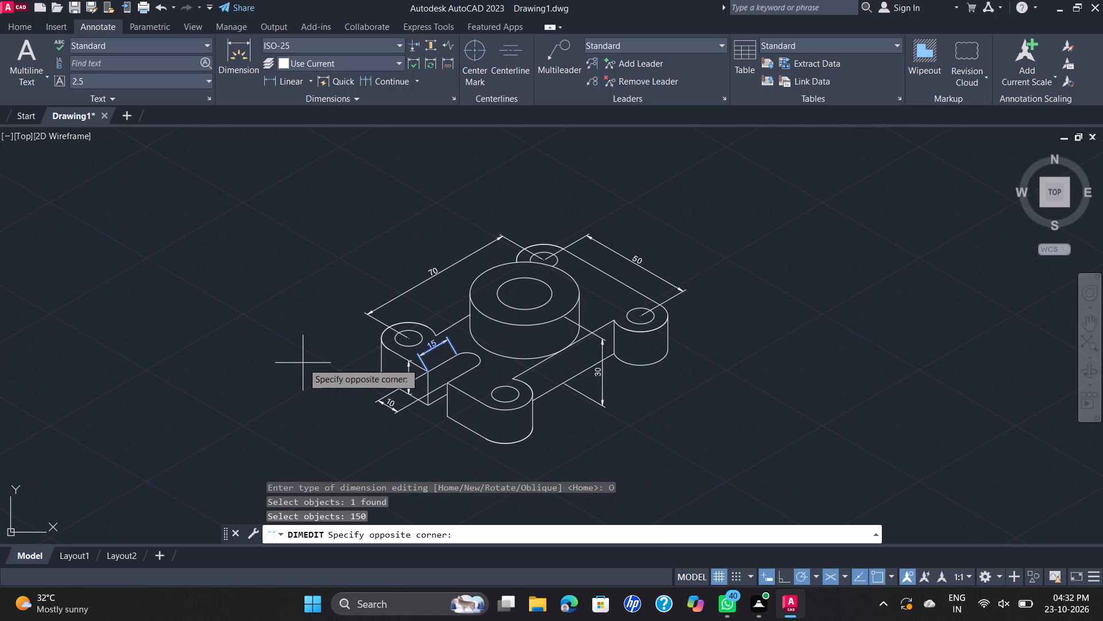
click(259, 385)
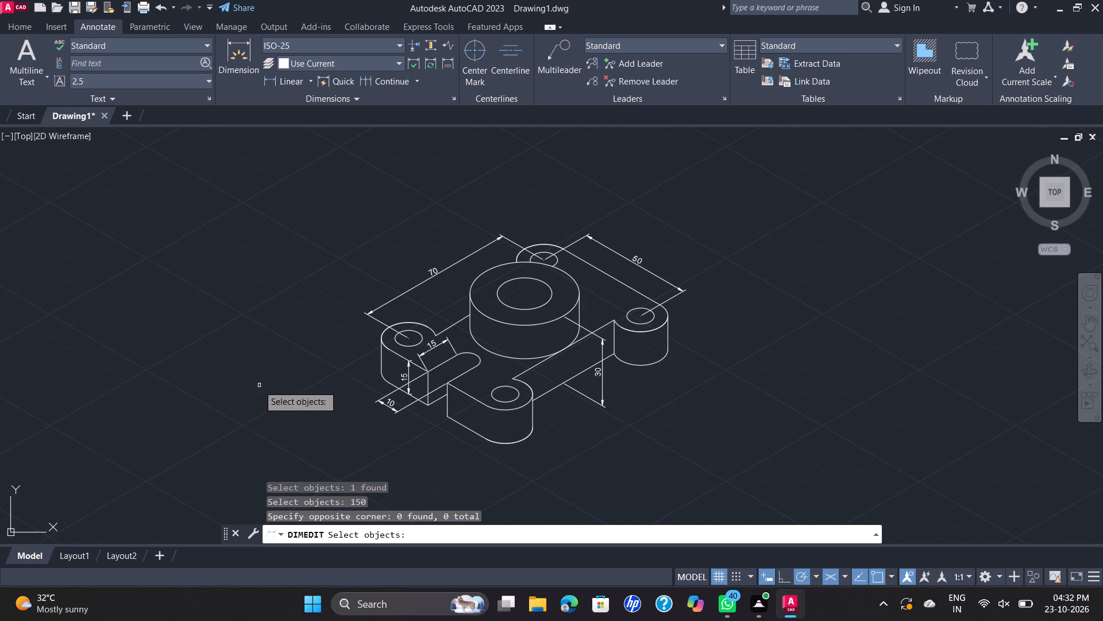
click(423, 359)
right_click(251, 377)
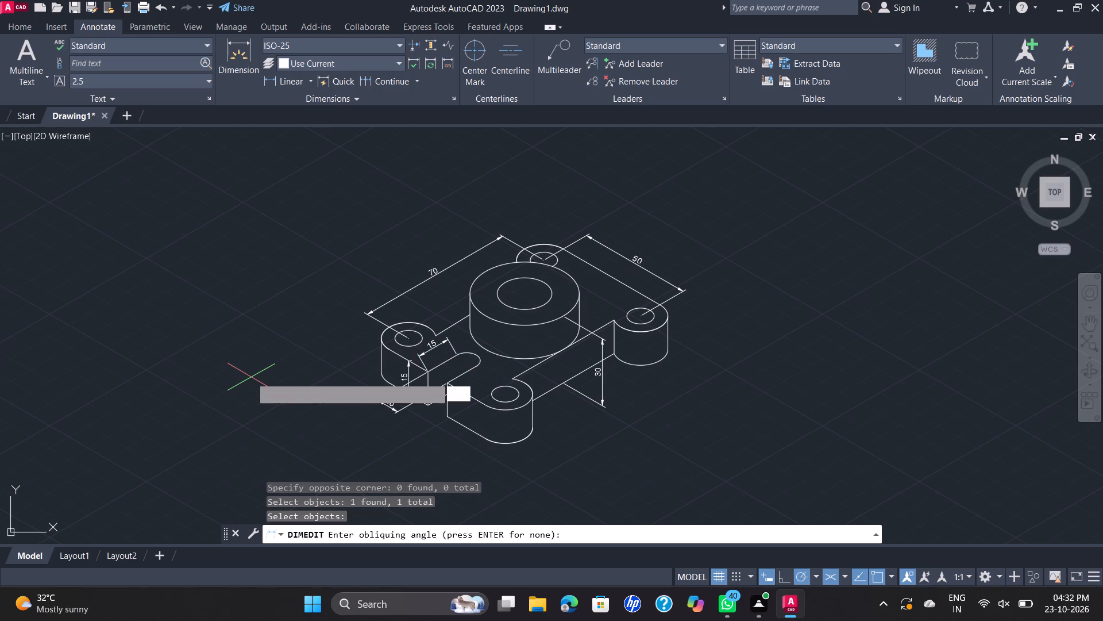
key(1)
key(5)
key(0)
key(Return)
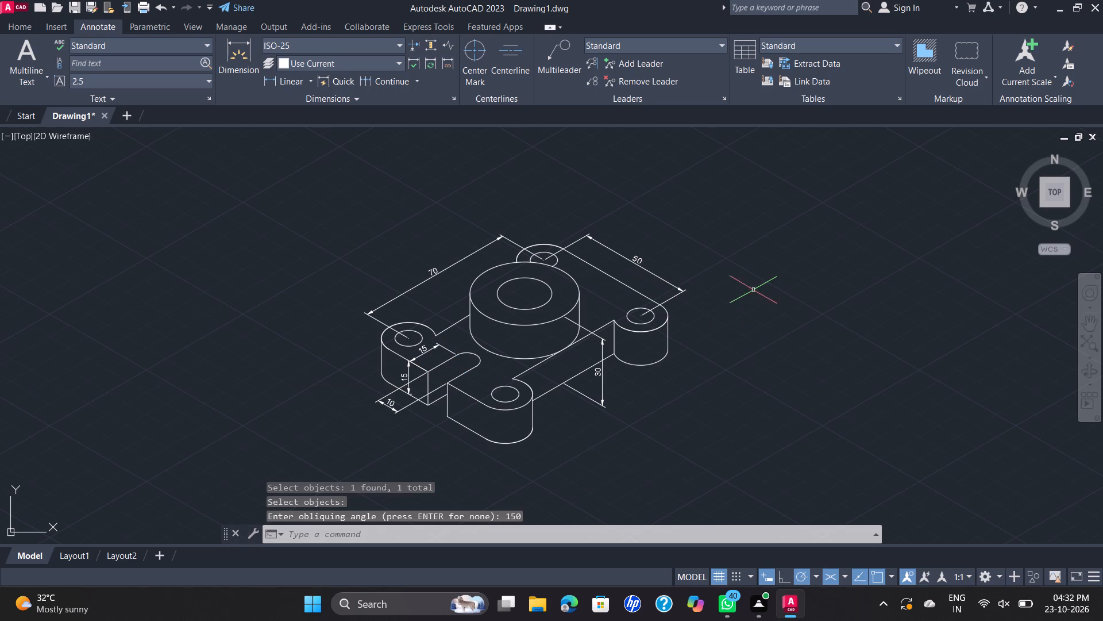
key(Escape)
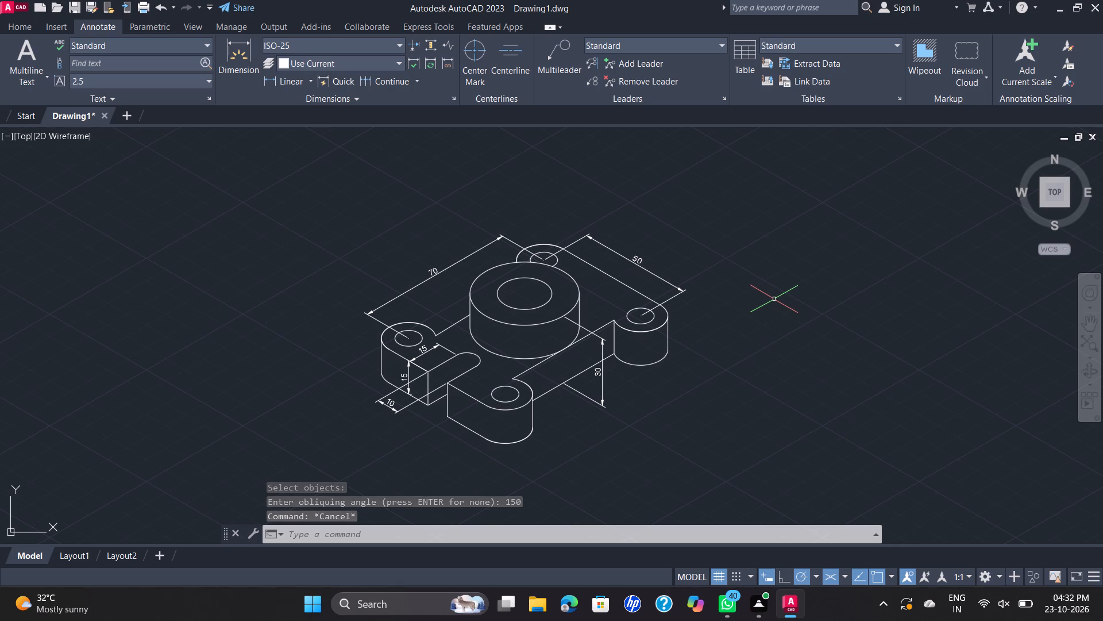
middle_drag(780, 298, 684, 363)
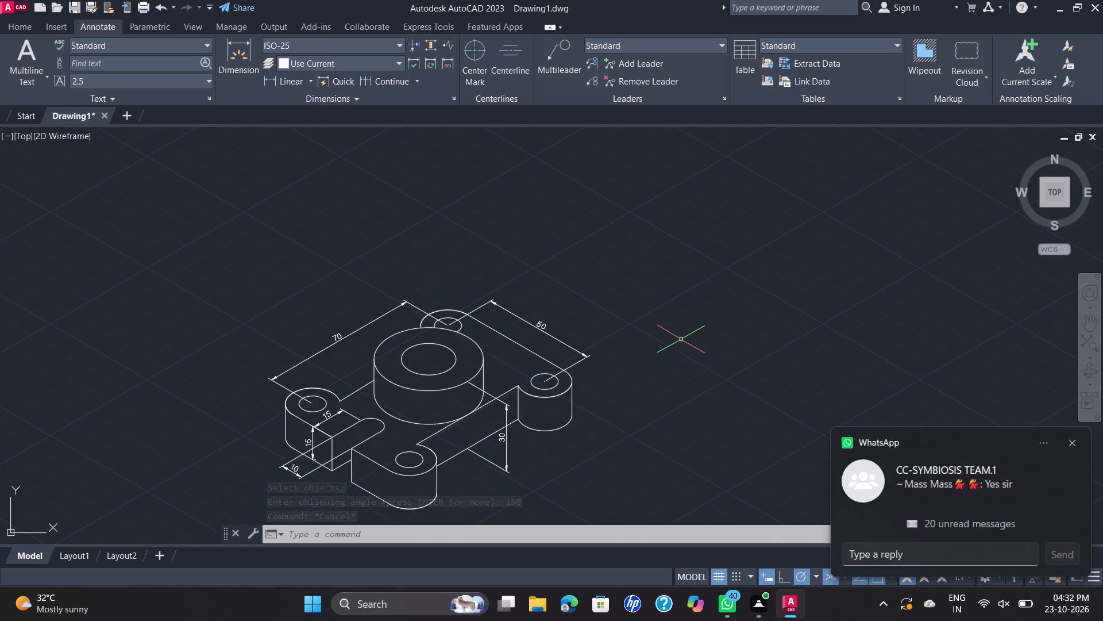
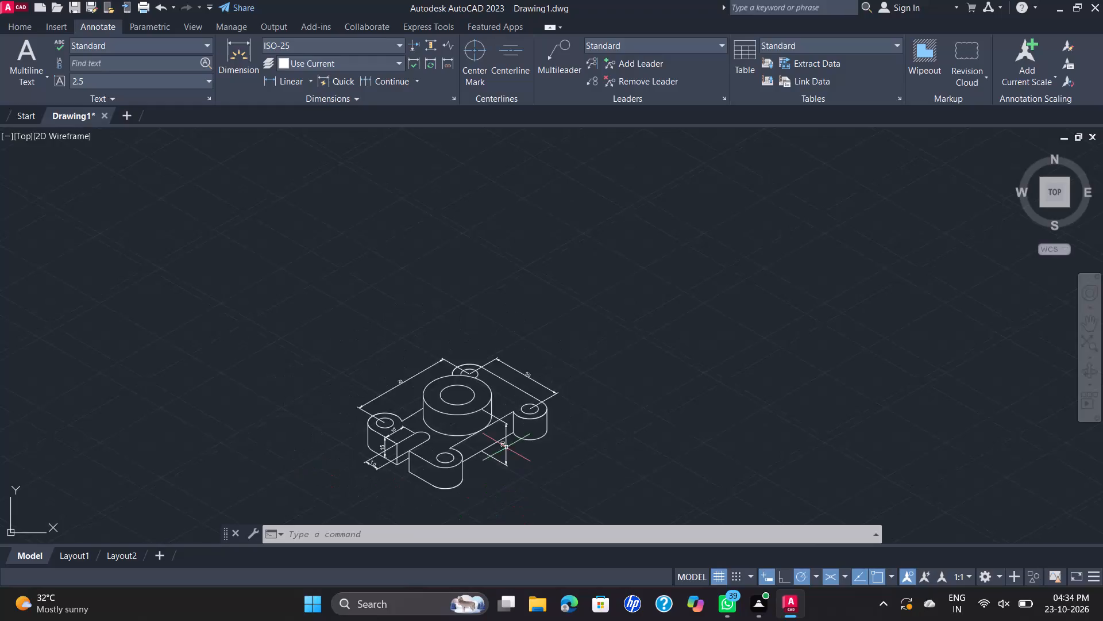
Add a multileader reading Ø40 pointing to the outer top edge of the central boss.
scroll(506, 445, down, 1)
middle_drag(565, 414, 562, 330)
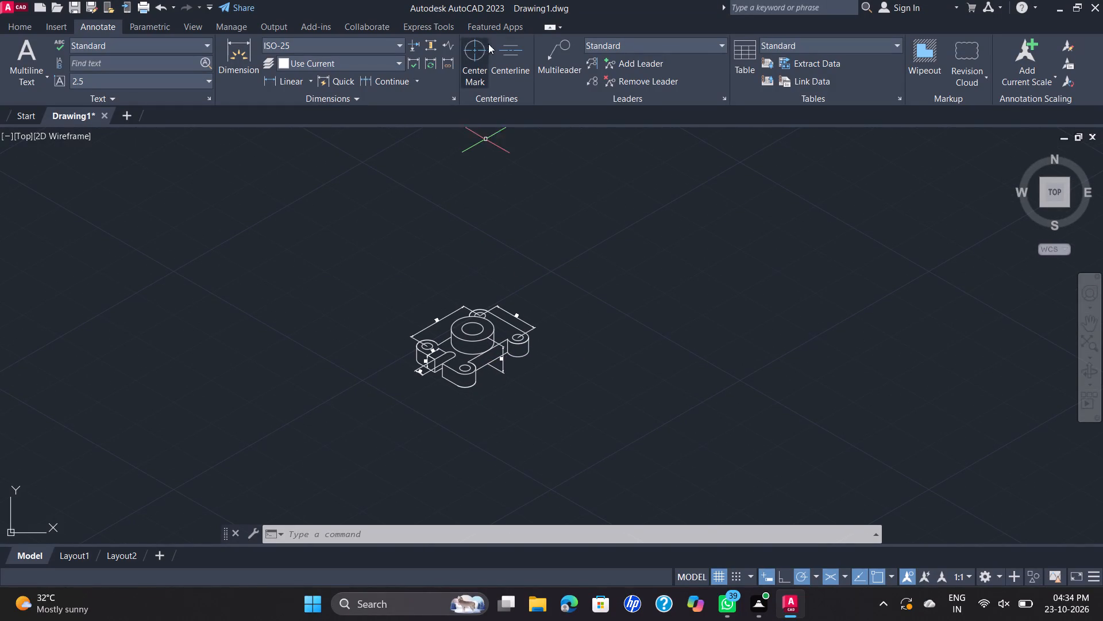
click(547, 53)
scroll(537, 312, up, 2)
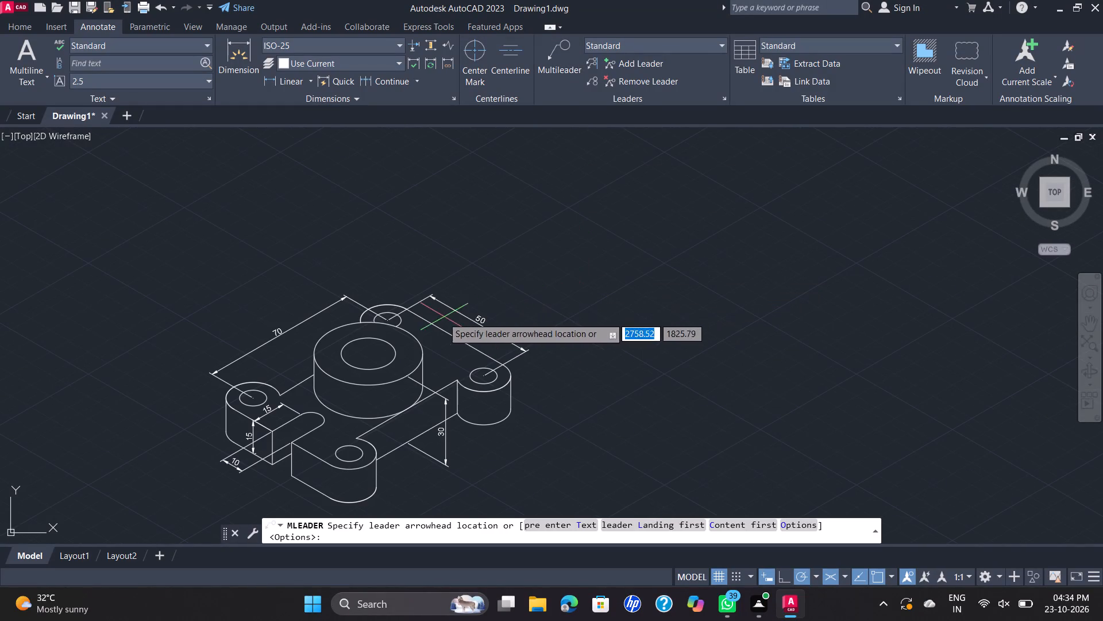
click(411, 335)
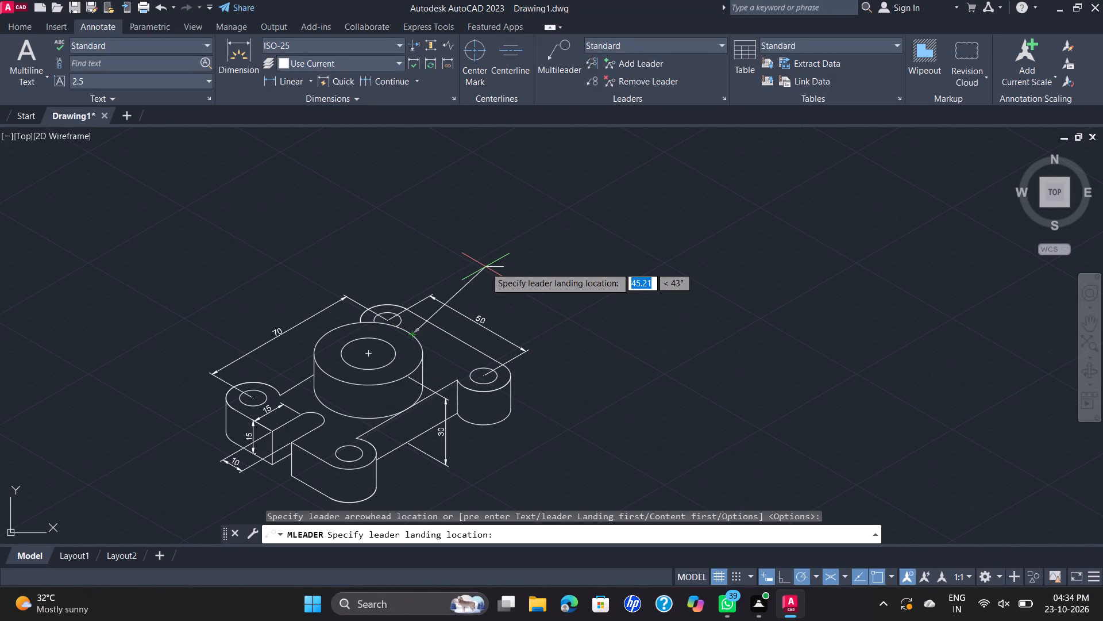
click(487, 267)
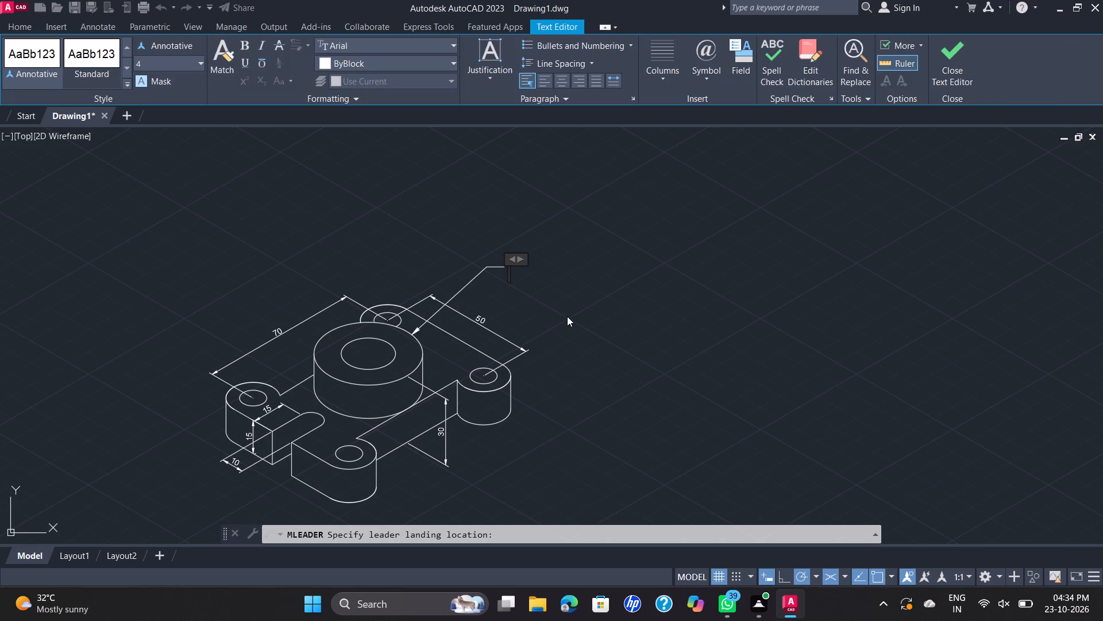
click(705, 72)
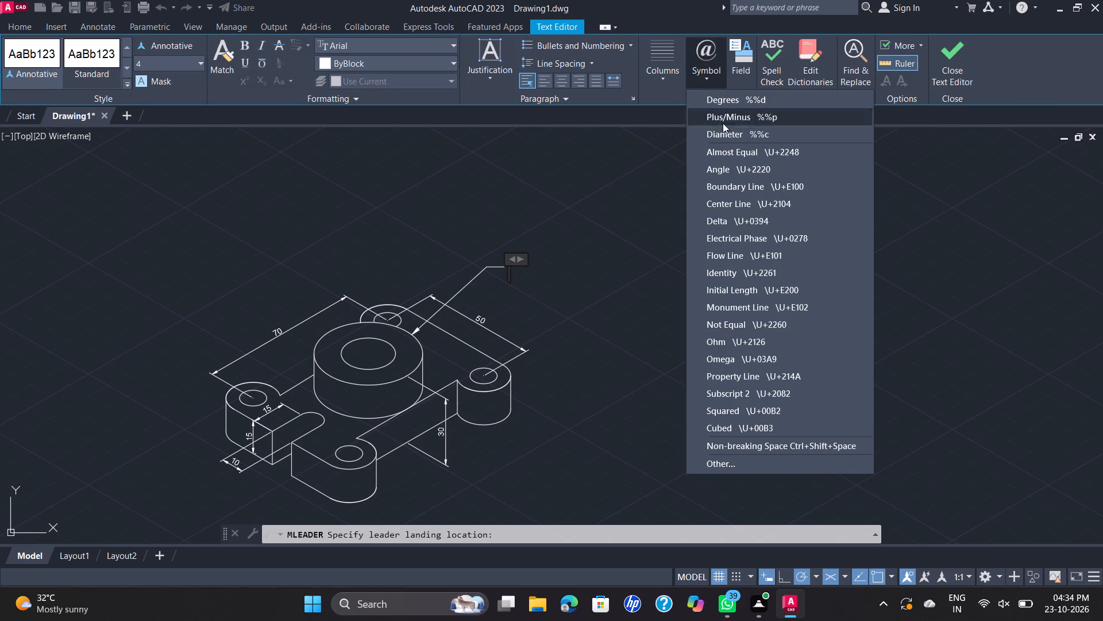
click(751, 128)
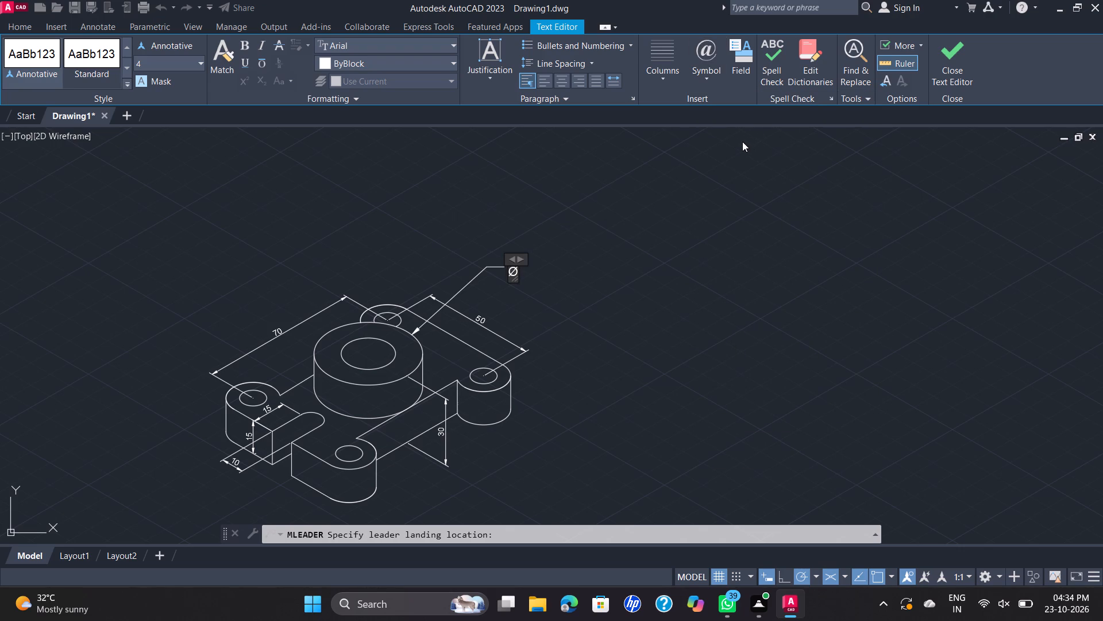
text(40)
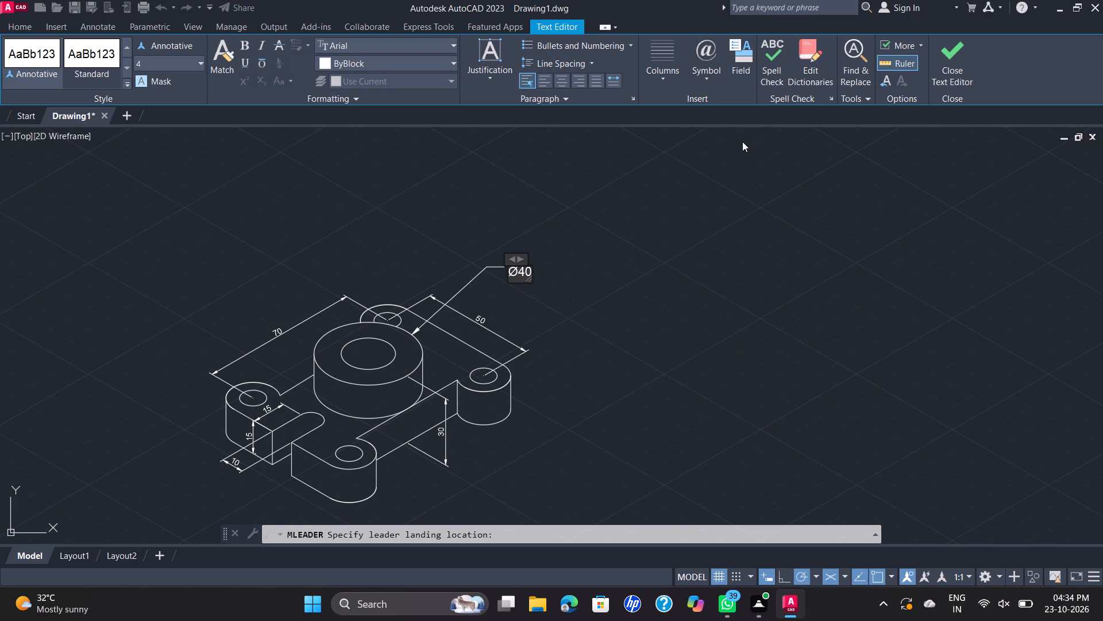
click(742, 141)
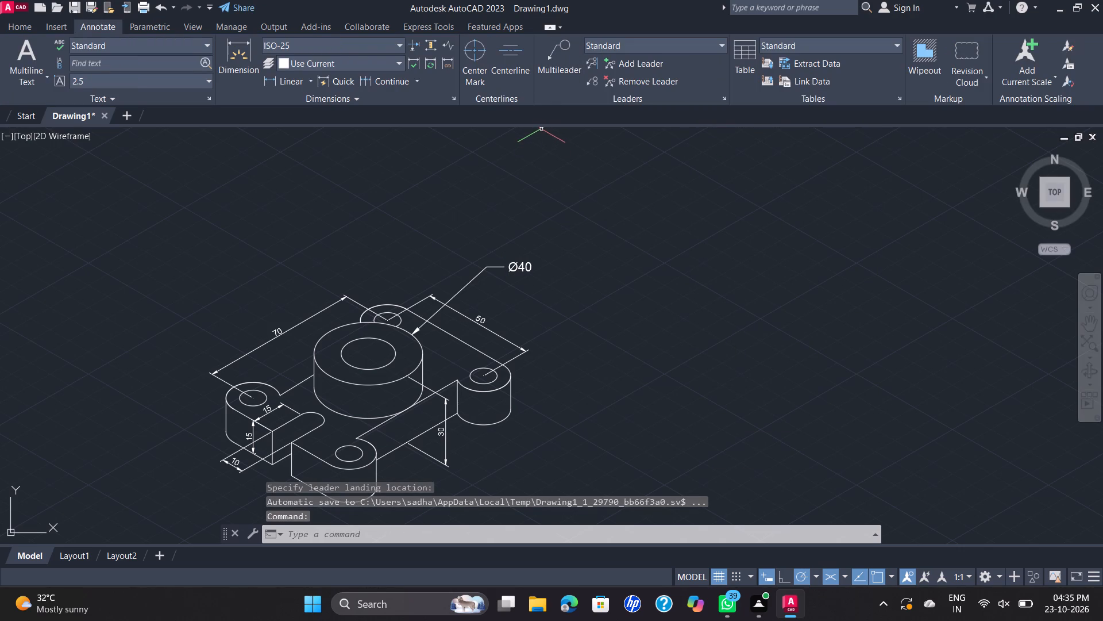
Add a multileader reading Ø20 pointing to the bore edge on top of the central boss.
key(space)
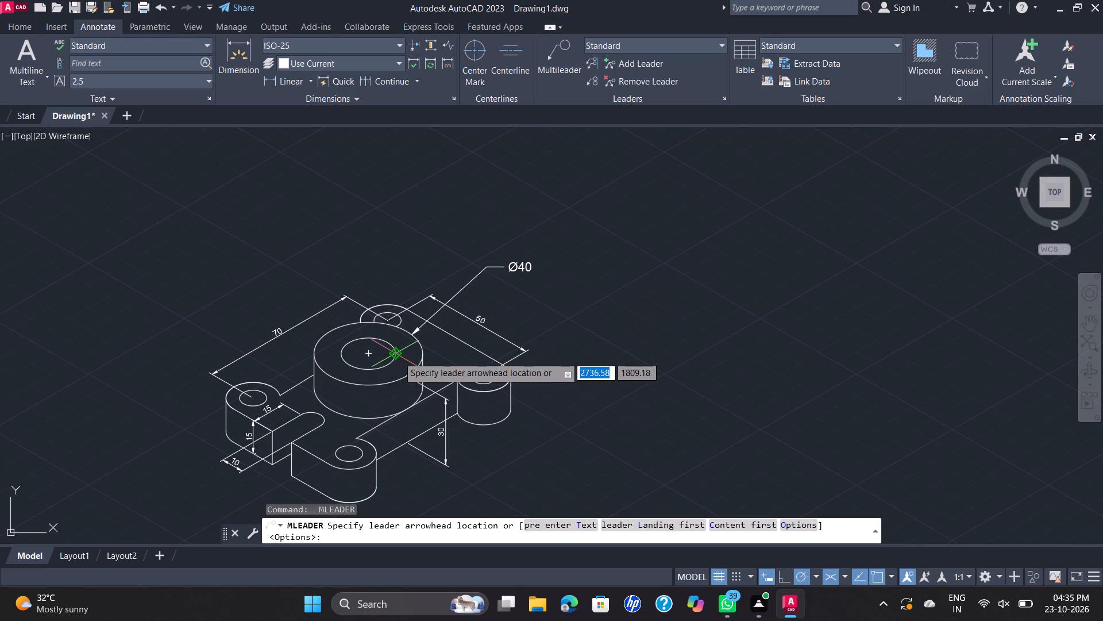
click(398, 356)
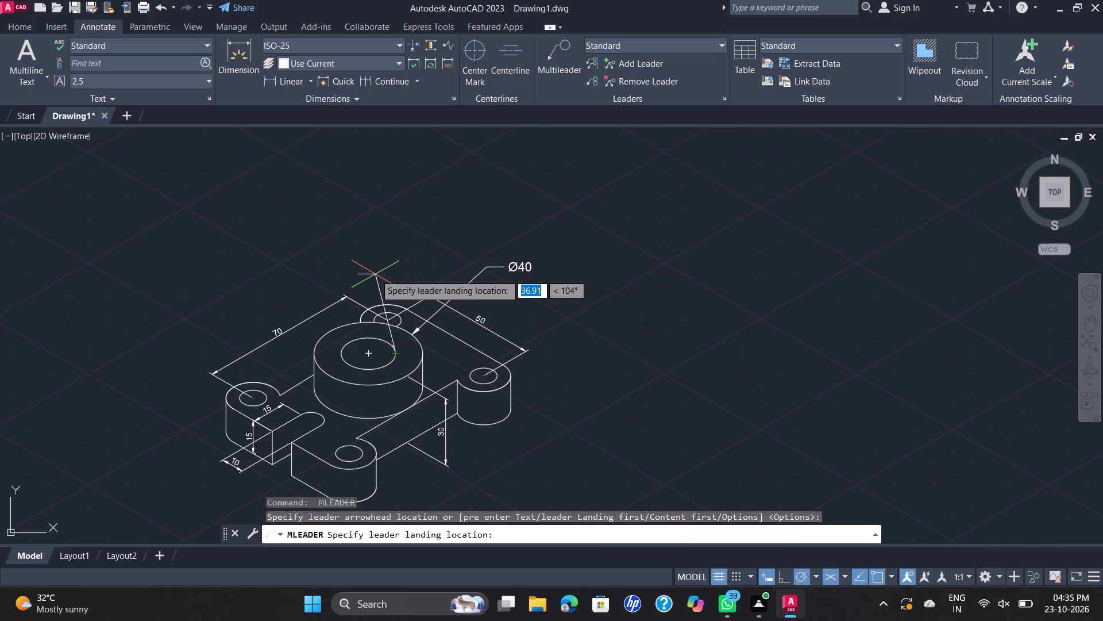
click(476, 293)
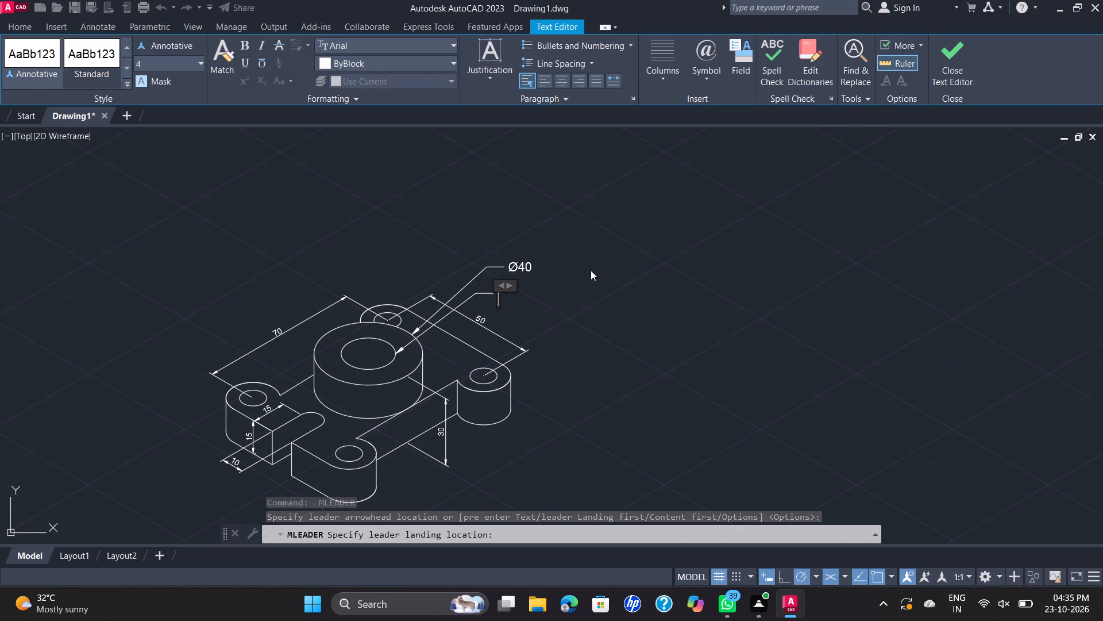
scroll(591, 270, up, 1)
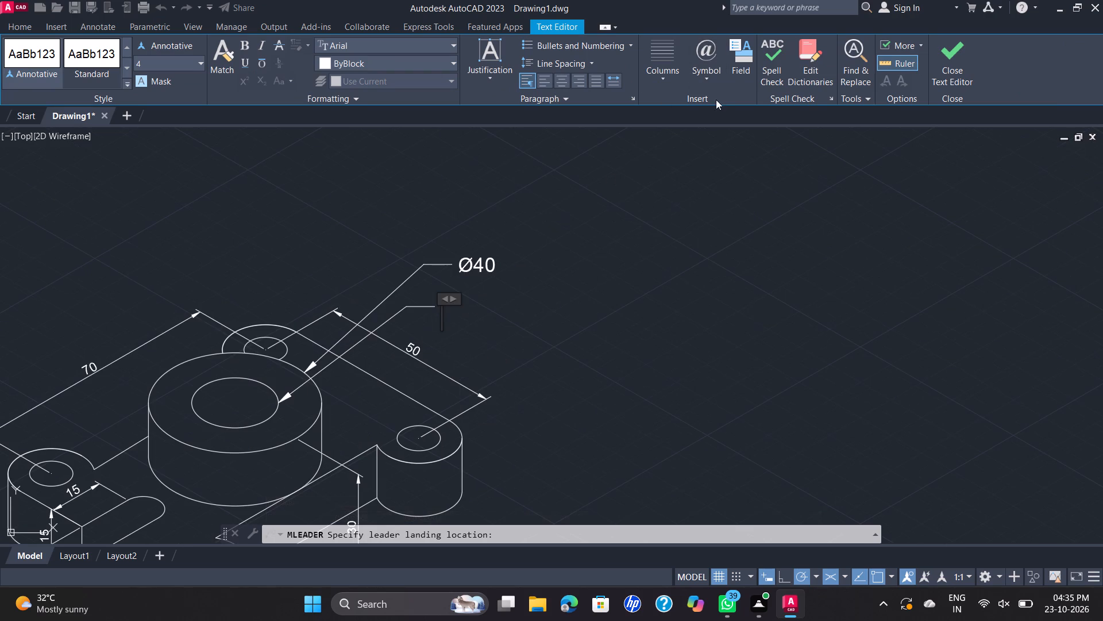
click(707, 86)
click(738, 129)
key(4)
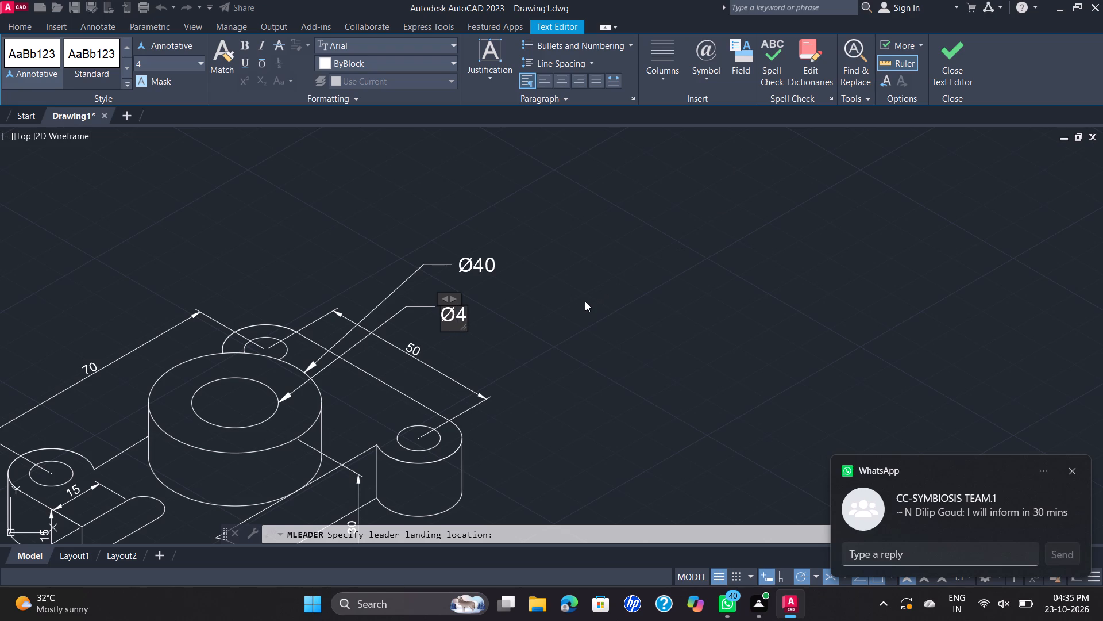
key(0)
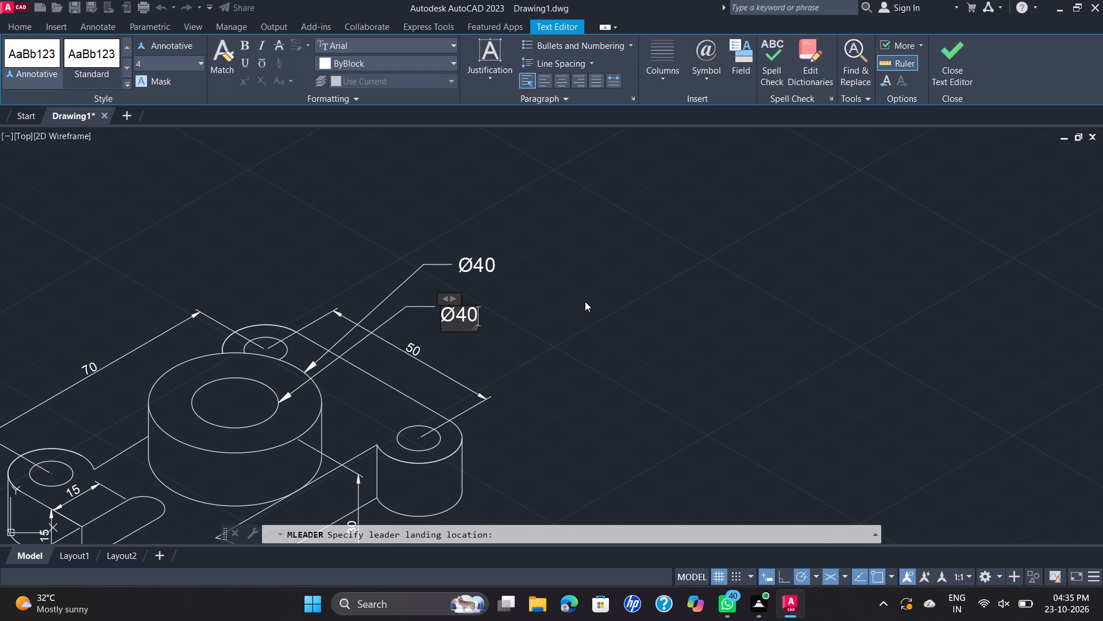
key(BackSpace)
key(BackSpace)
text(20)
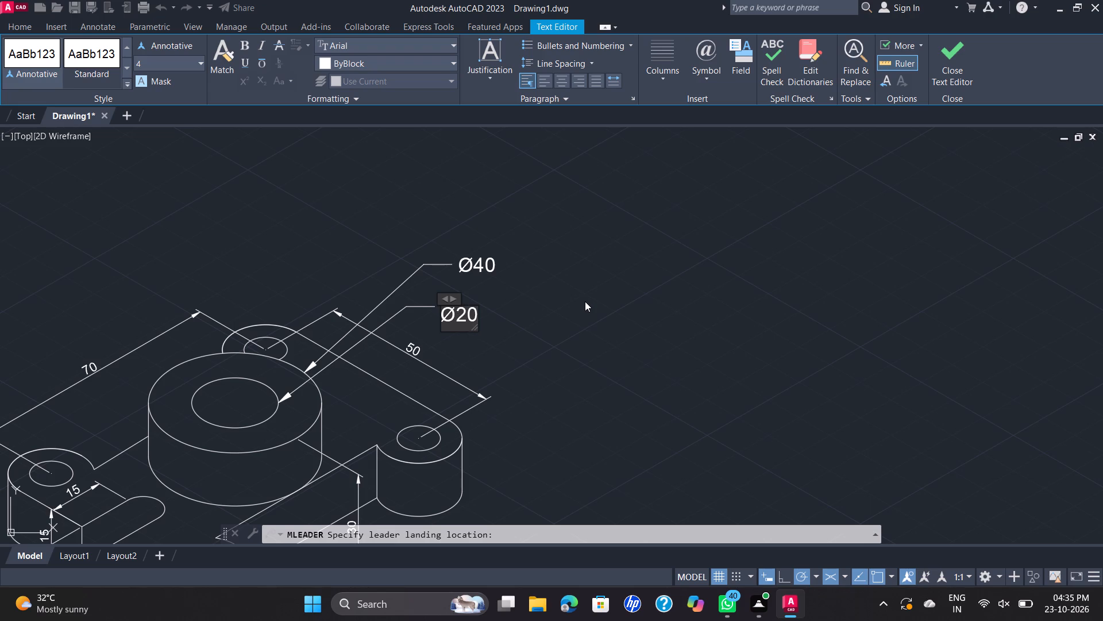
click(585, 301)
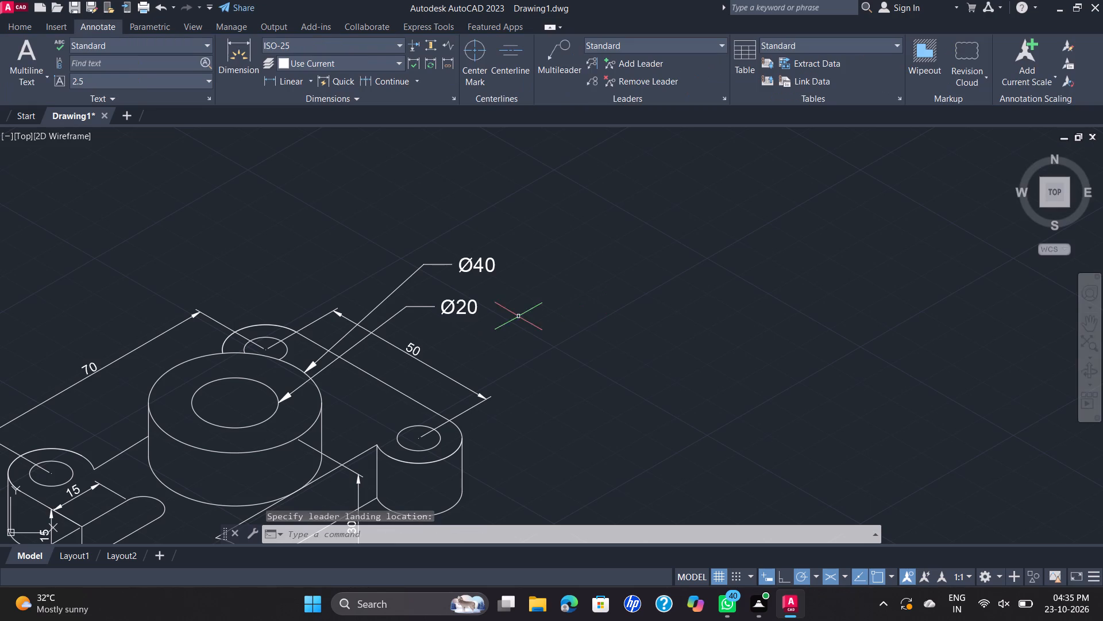
Add a multileader reading R10 pointing to the rounded outer top edge of the right-hand lug.
scroll(518, 316, down, 1)
scroll(404, 386, up, 1)
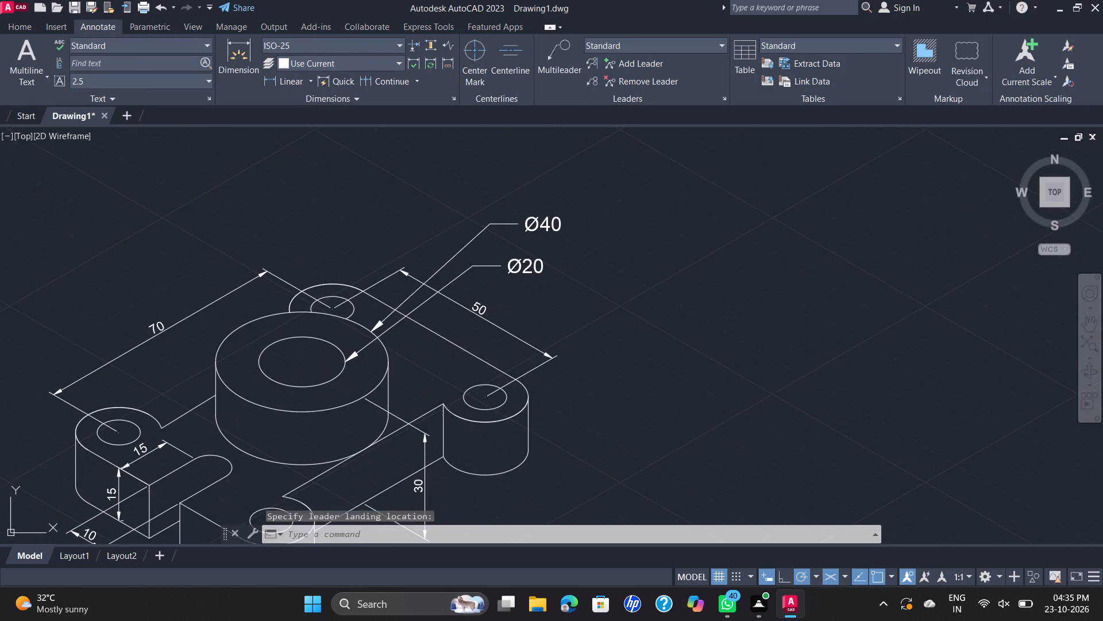
middle_drag(490, 365, 520, 313)
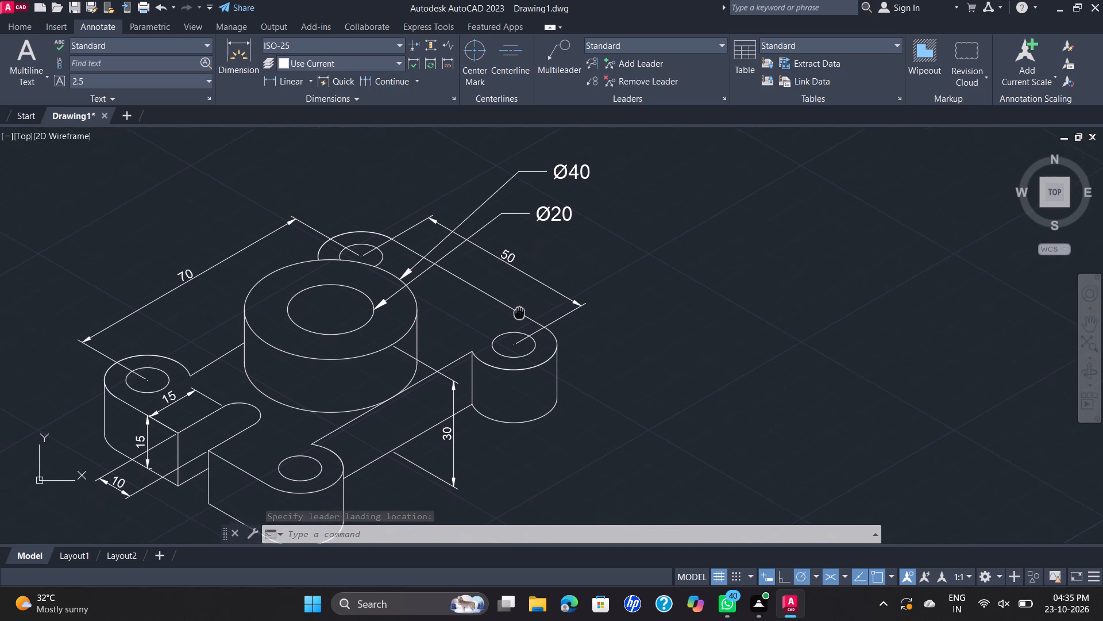
middle_drag(520, 313, 535, 295)
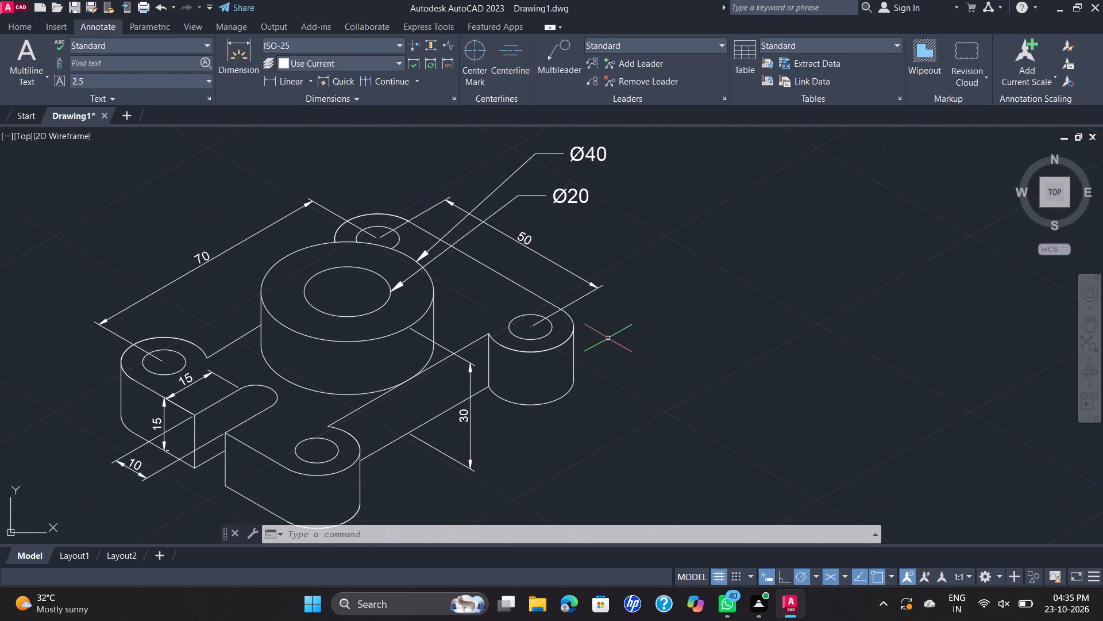
key(space)
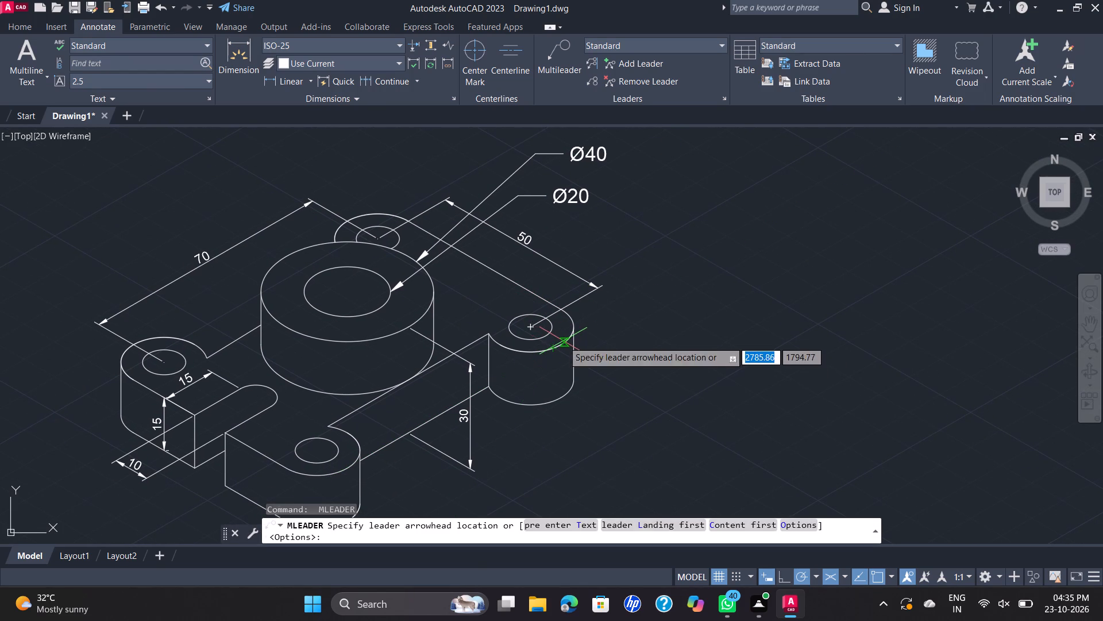
click(563, 341)
click(640, 330)
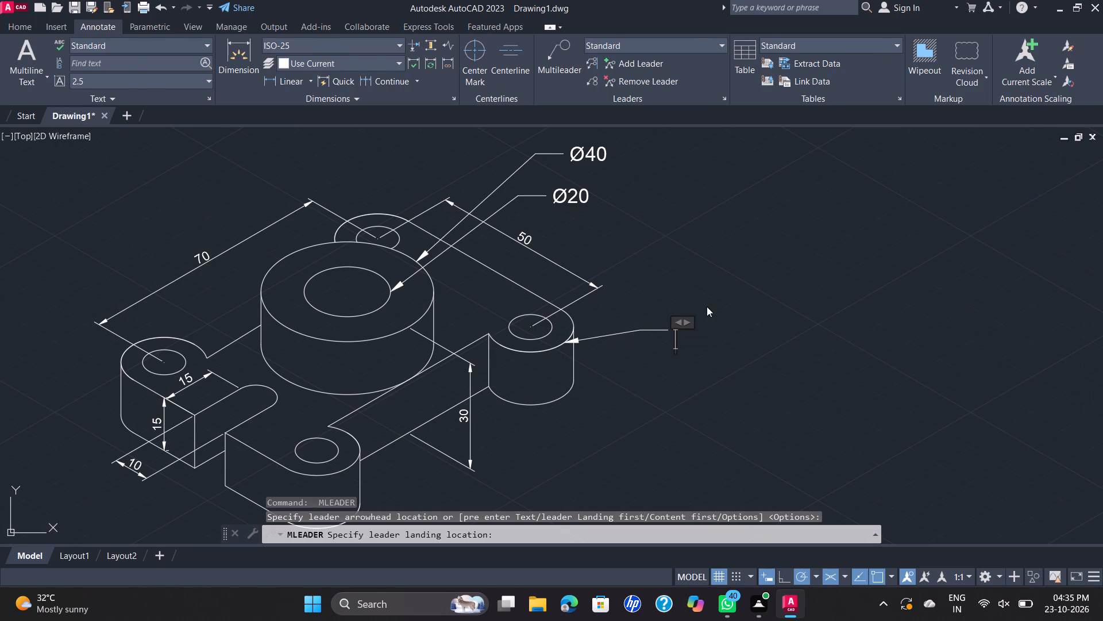
key(r)
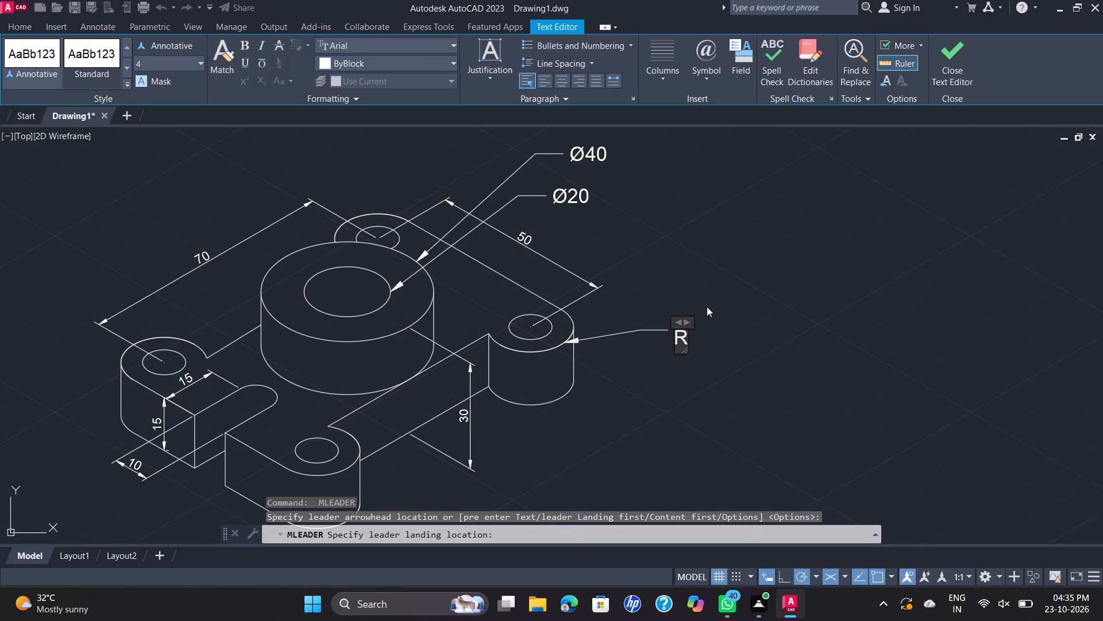
text(10)
click(707, 306)
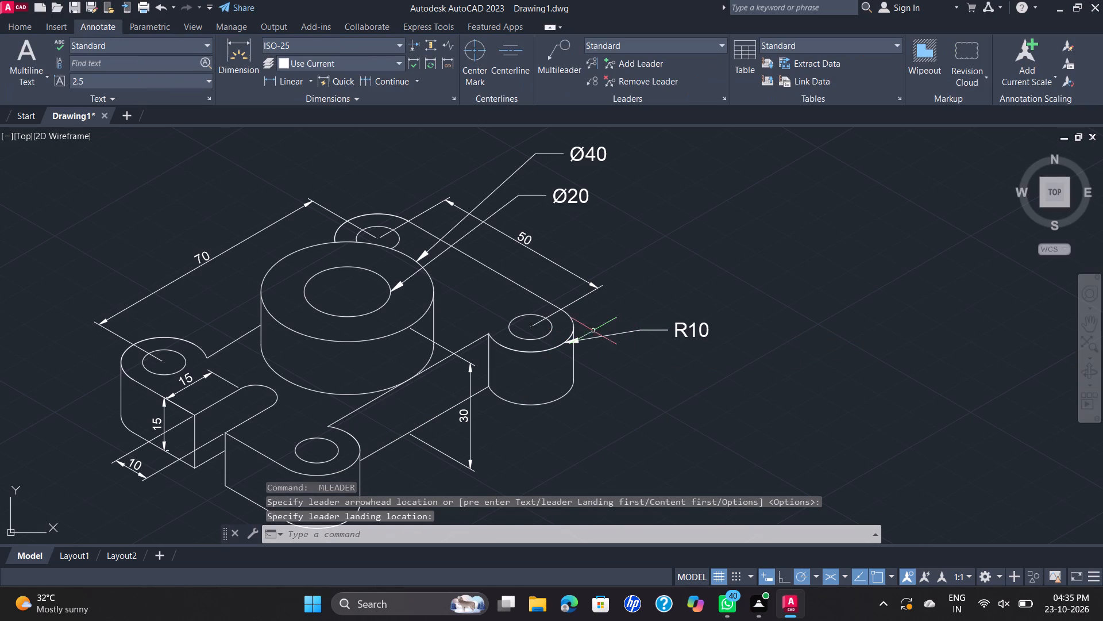
Add a multileader reading Ø10 pointing to the hole edge in the right-hand lug, just above the R10 note.
key(space)
click(555, 330)
click(621, 306)
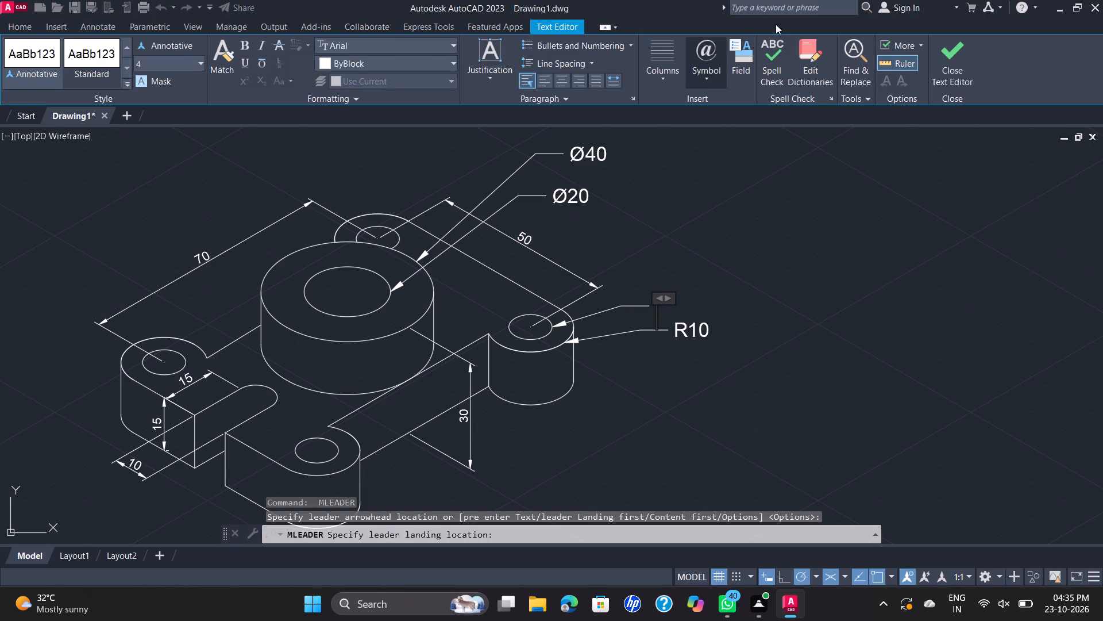
click(713, 77)
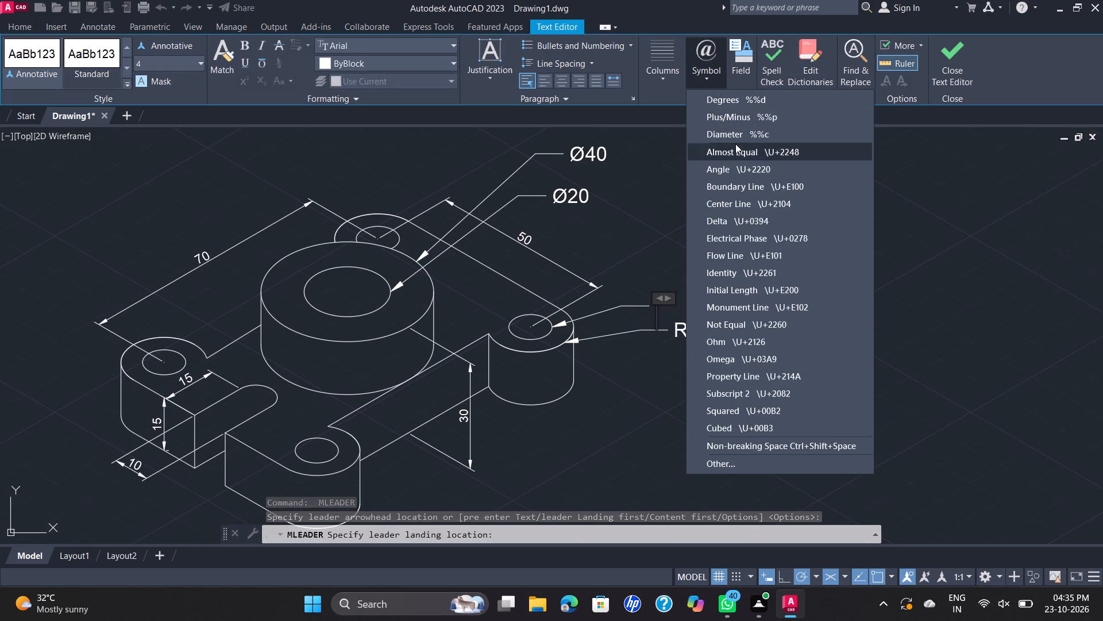
click(735, 141)
text(10)
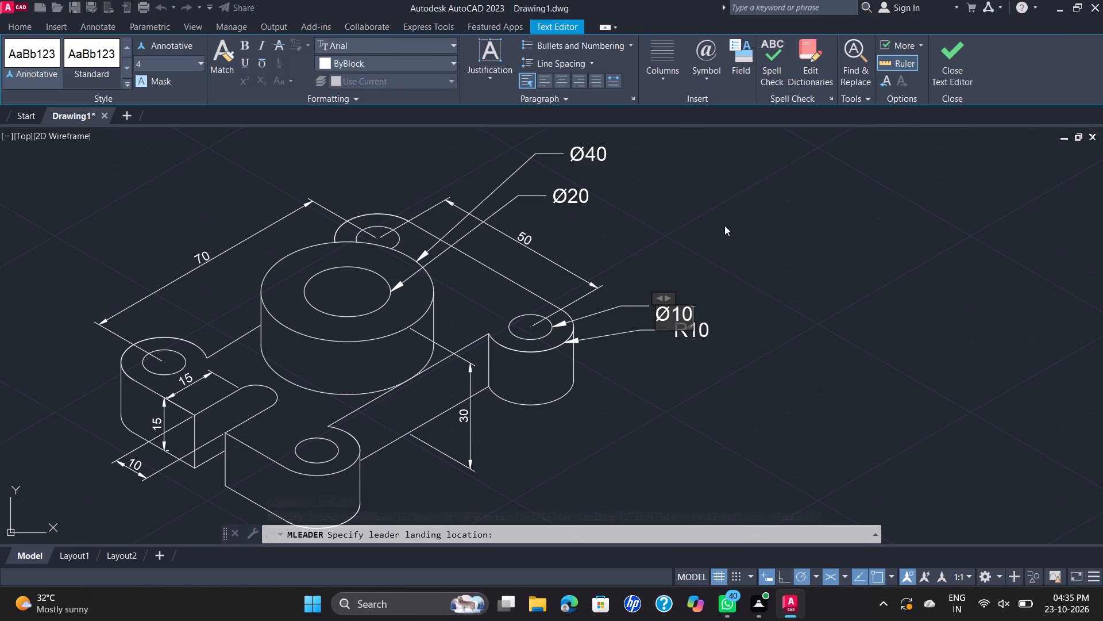
click(724, 225)
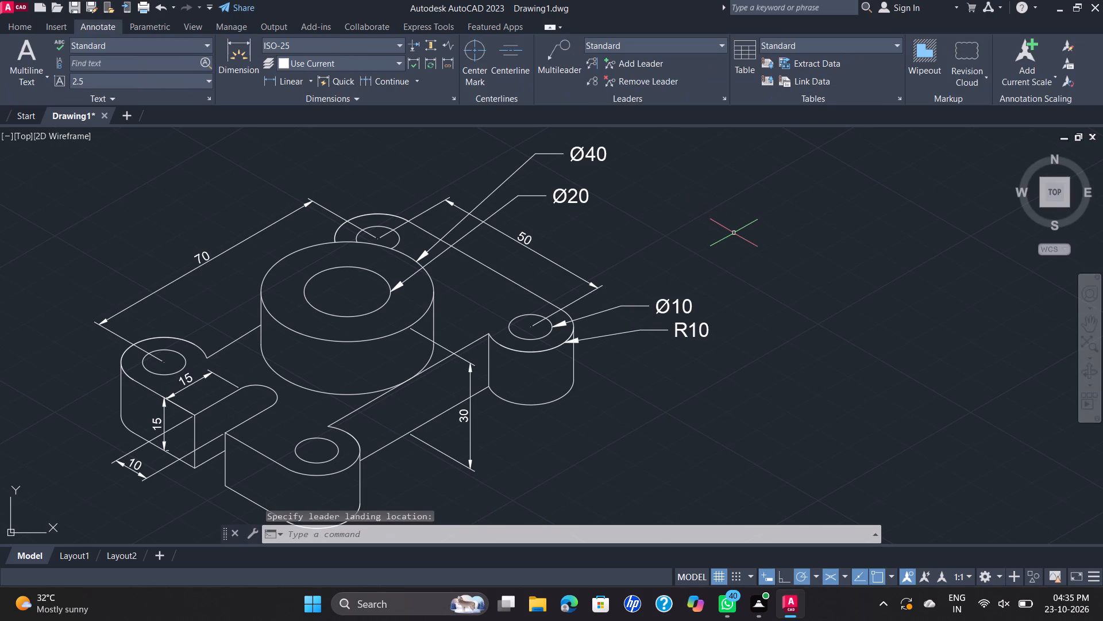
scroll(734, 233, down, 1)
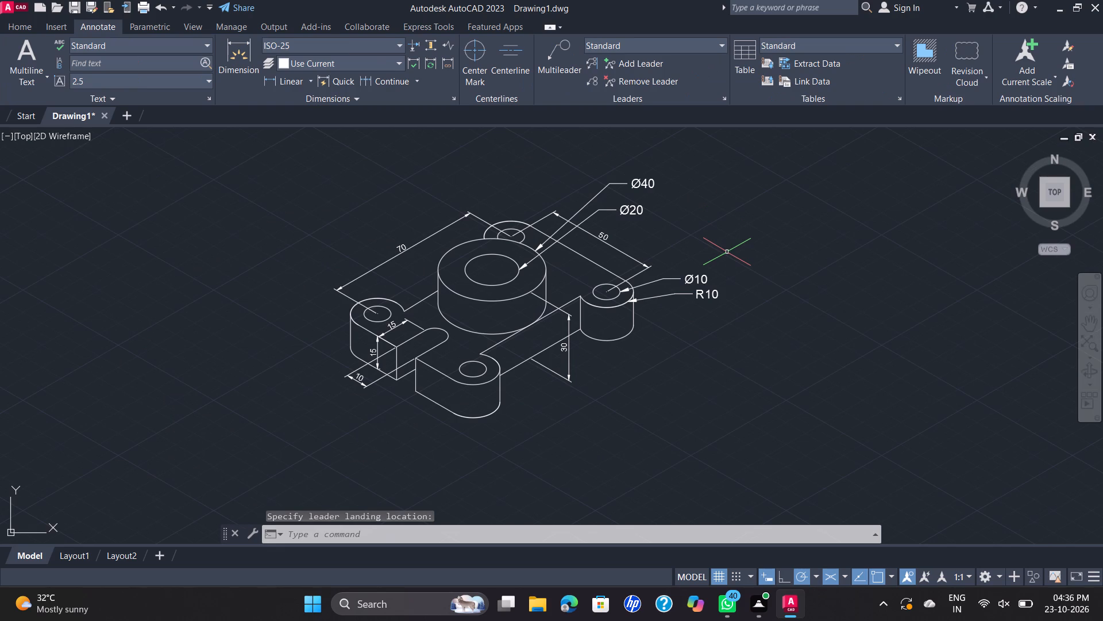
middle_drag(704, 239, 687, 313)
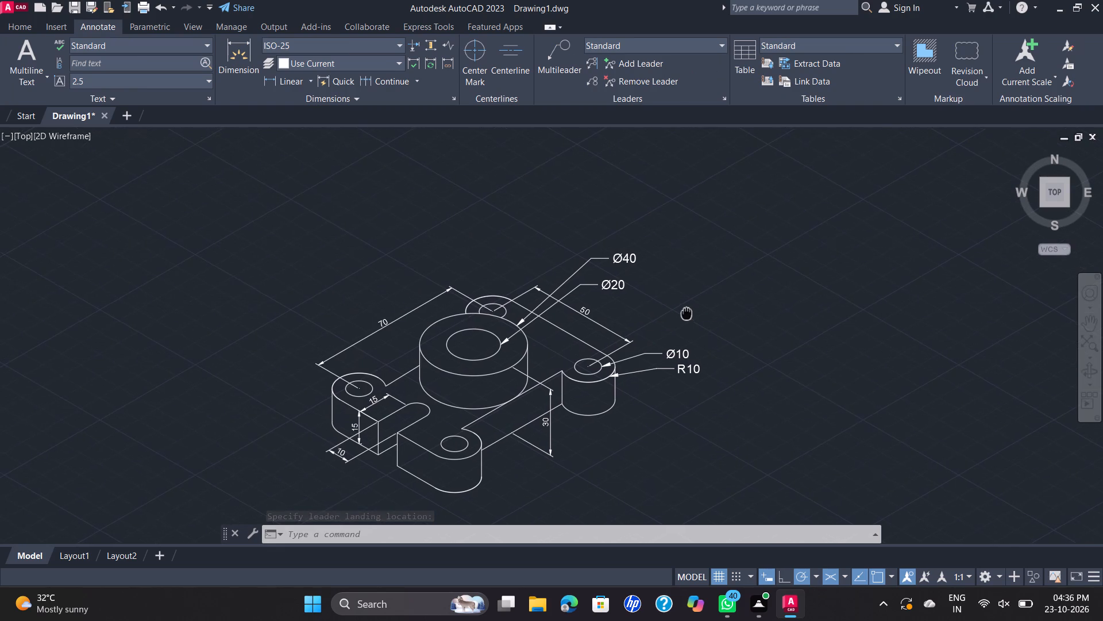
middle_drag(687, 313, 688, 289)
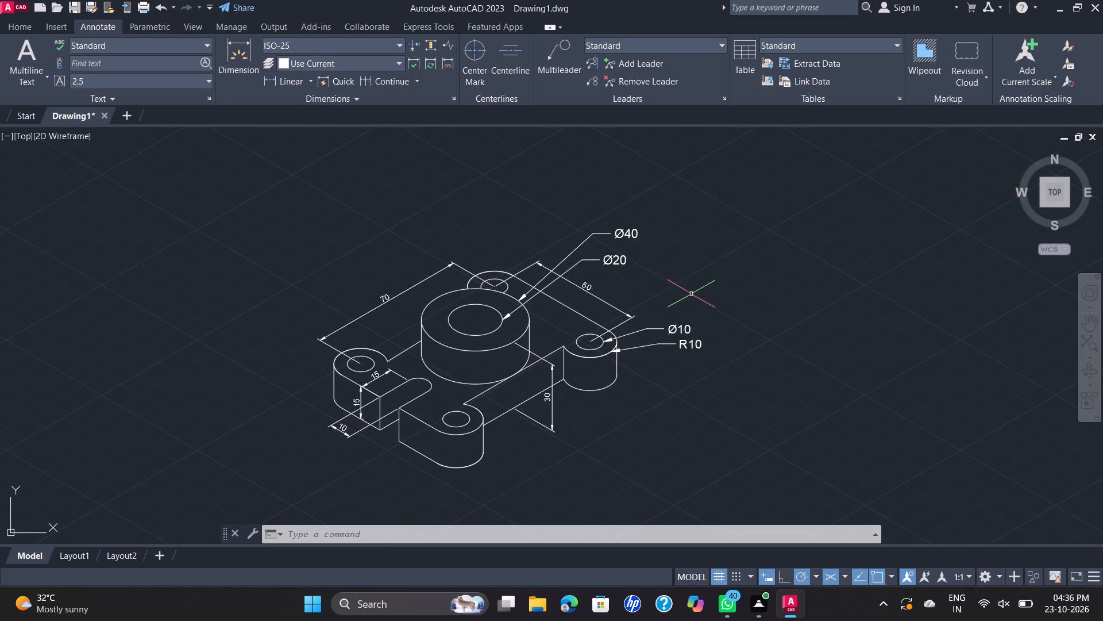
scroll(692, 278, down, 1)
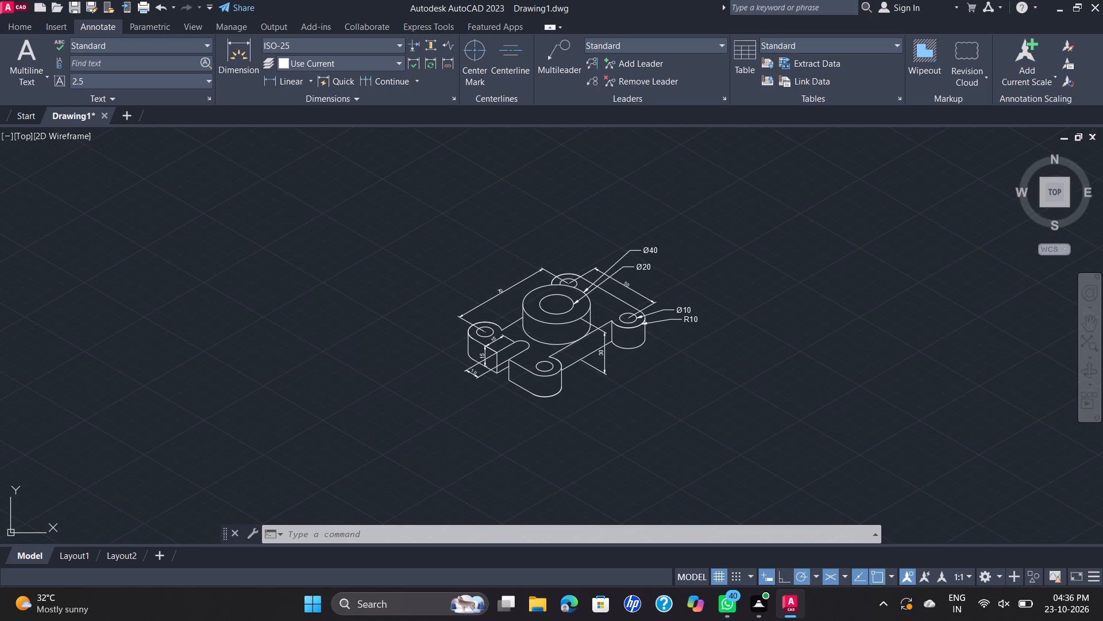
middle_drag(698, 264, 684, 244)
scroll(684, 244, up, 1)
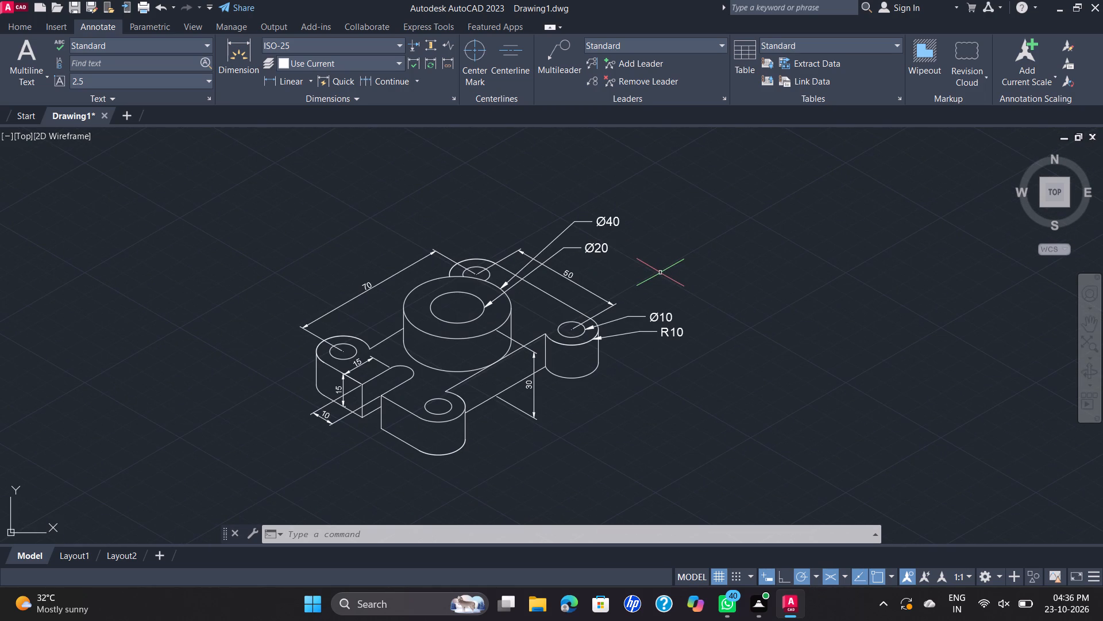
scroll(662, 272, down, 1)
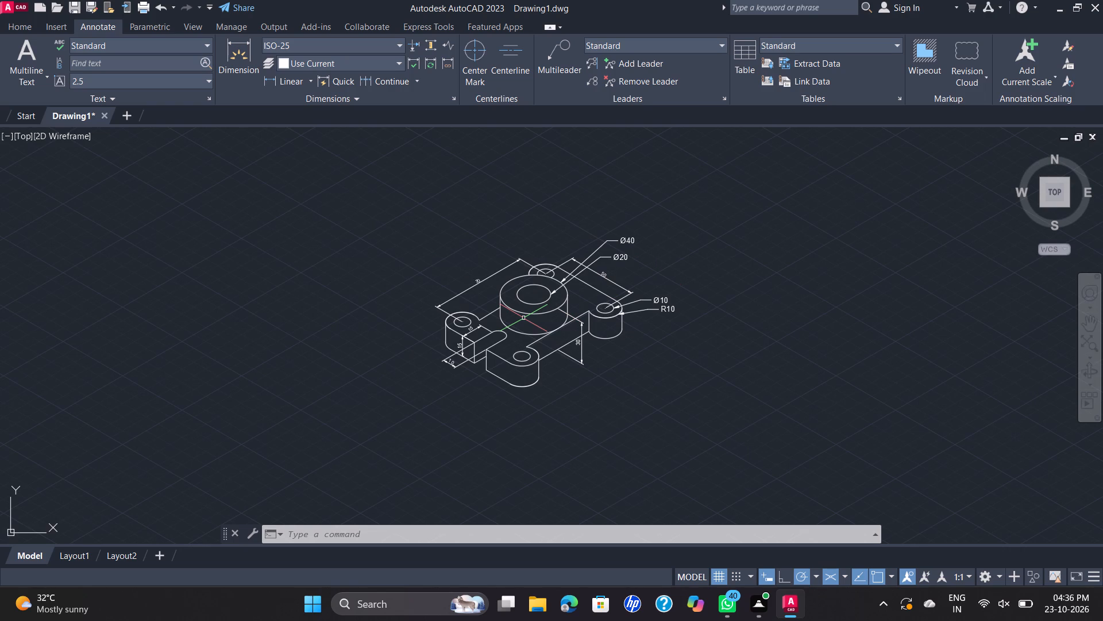
Save the drawing in the Documents folder under the file name D 63.
key(ctrl+s)
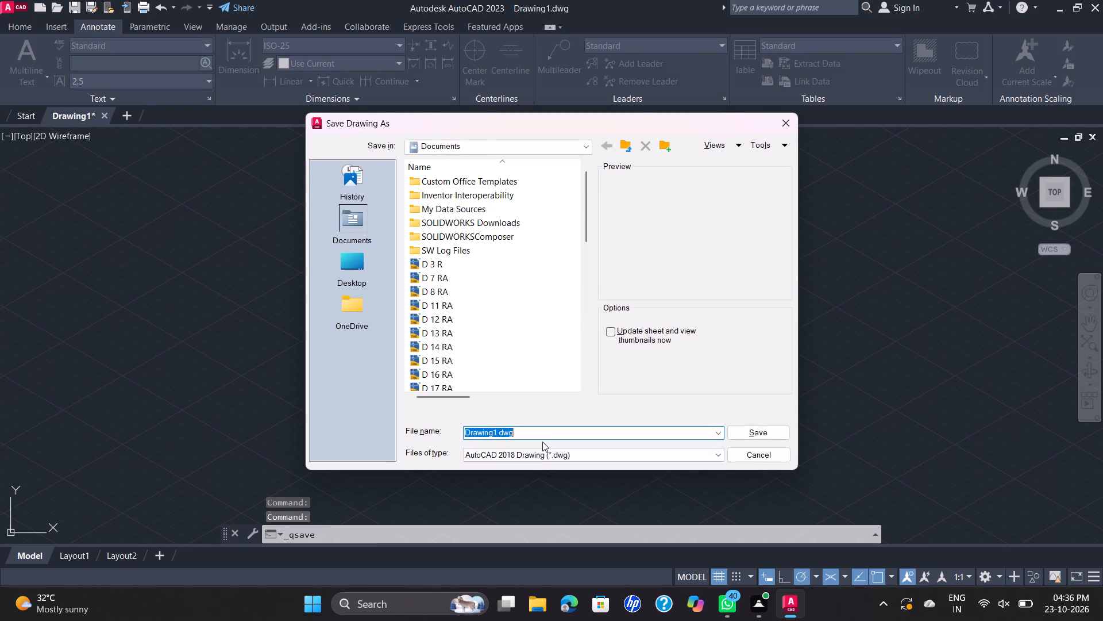
text(D)
key(space)
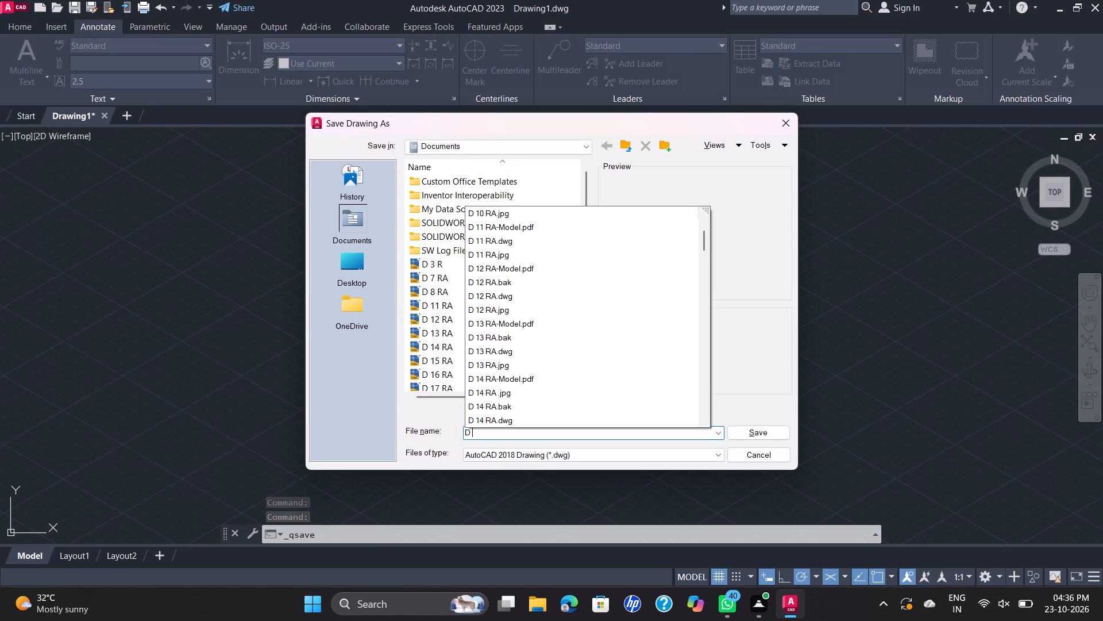
text(62)
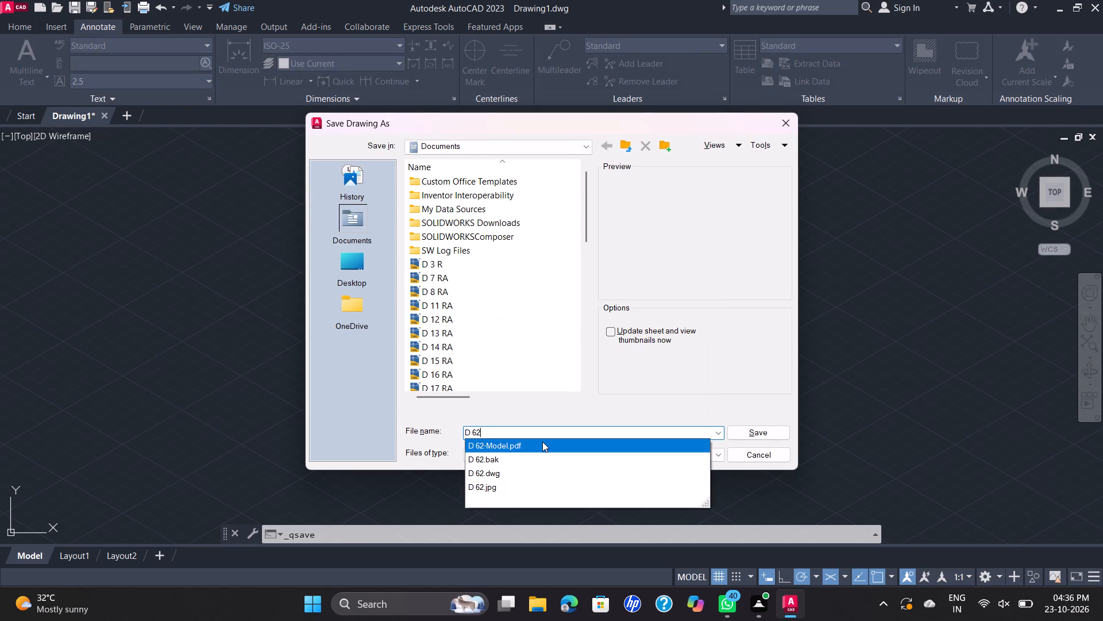
key(BackSpace)
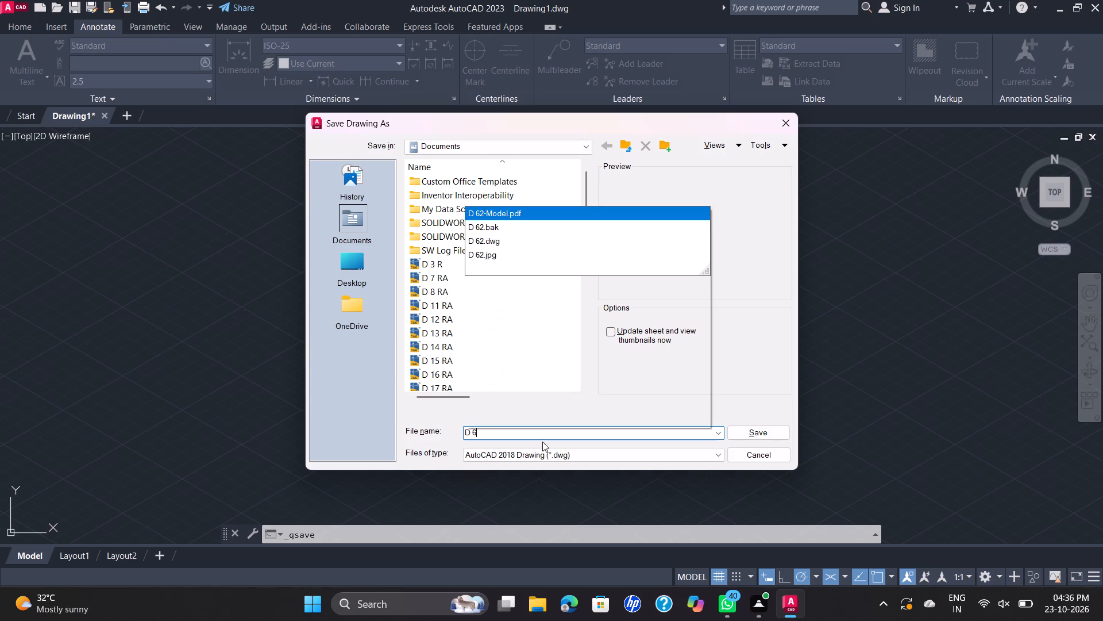
key(3)
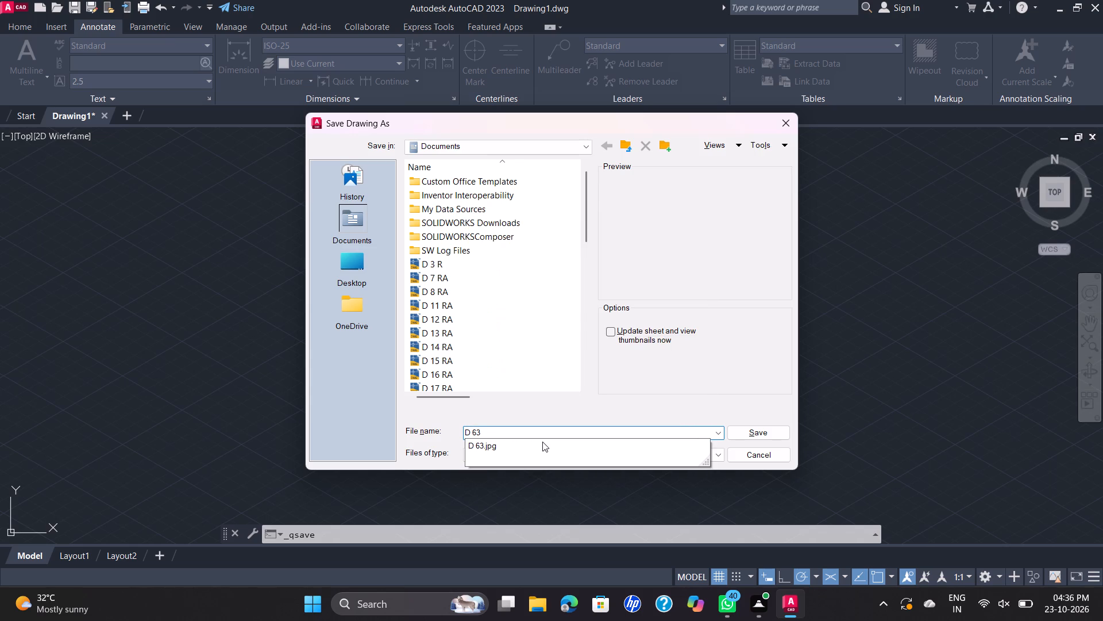
key(Return)
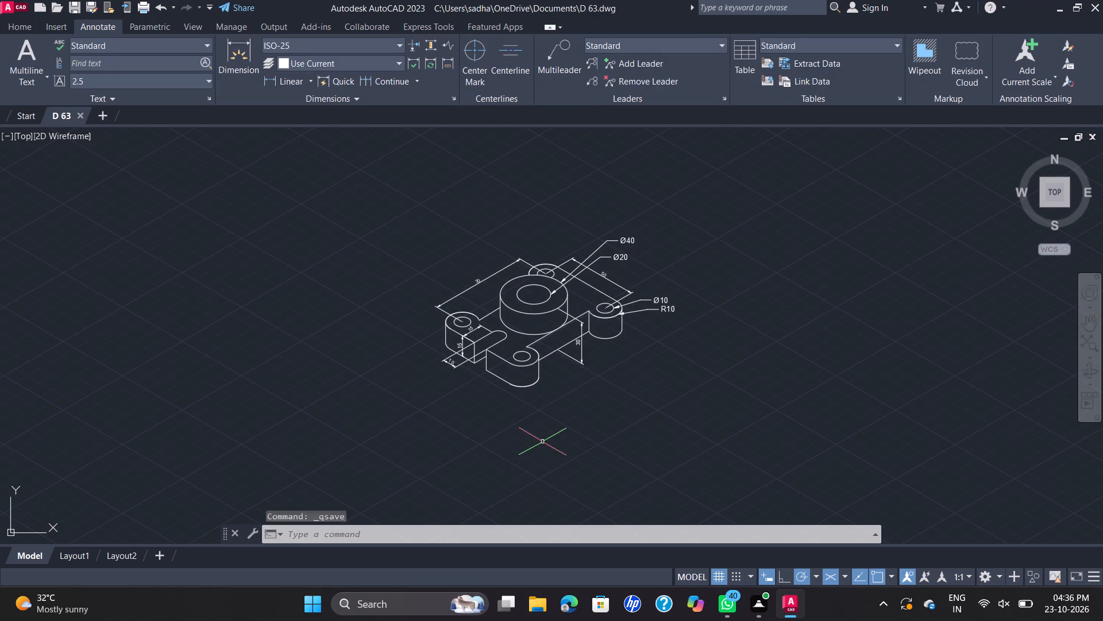
Start a plot of the model with the DWG To PDF.pc3 plotter and landscape orientation.
text(PLO)
key(t)
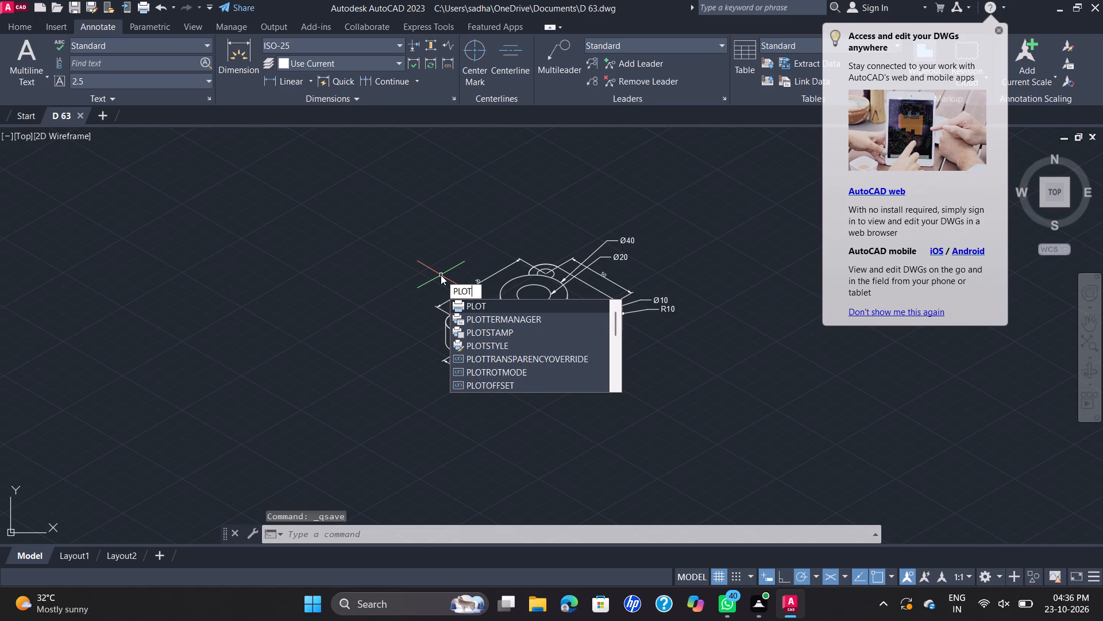
key(Return)
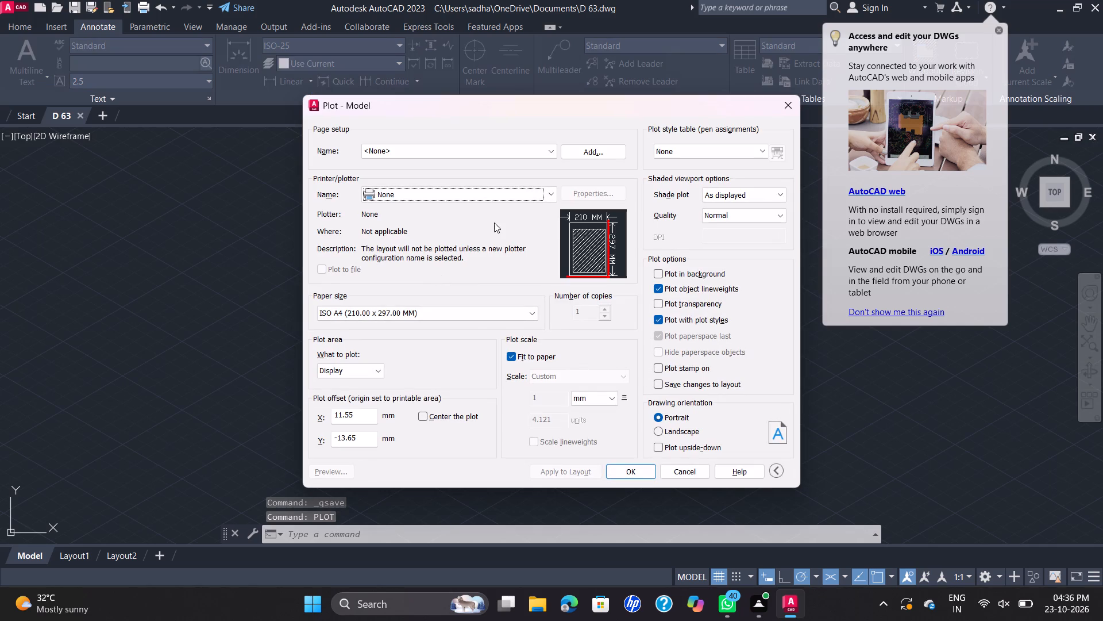
click(550, 195)
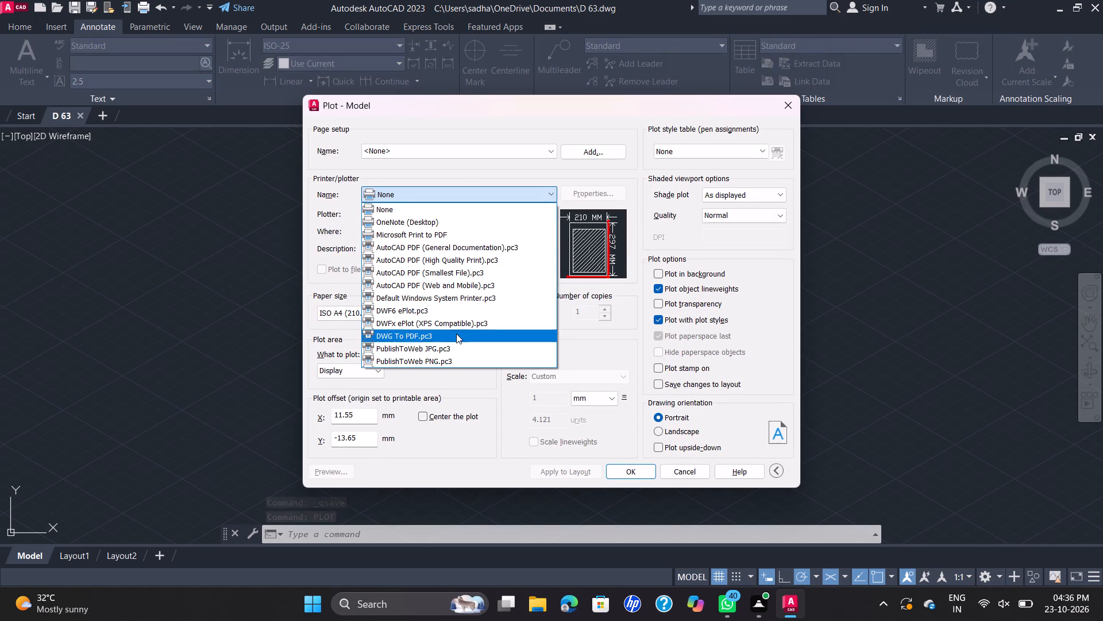
click(456, 333)
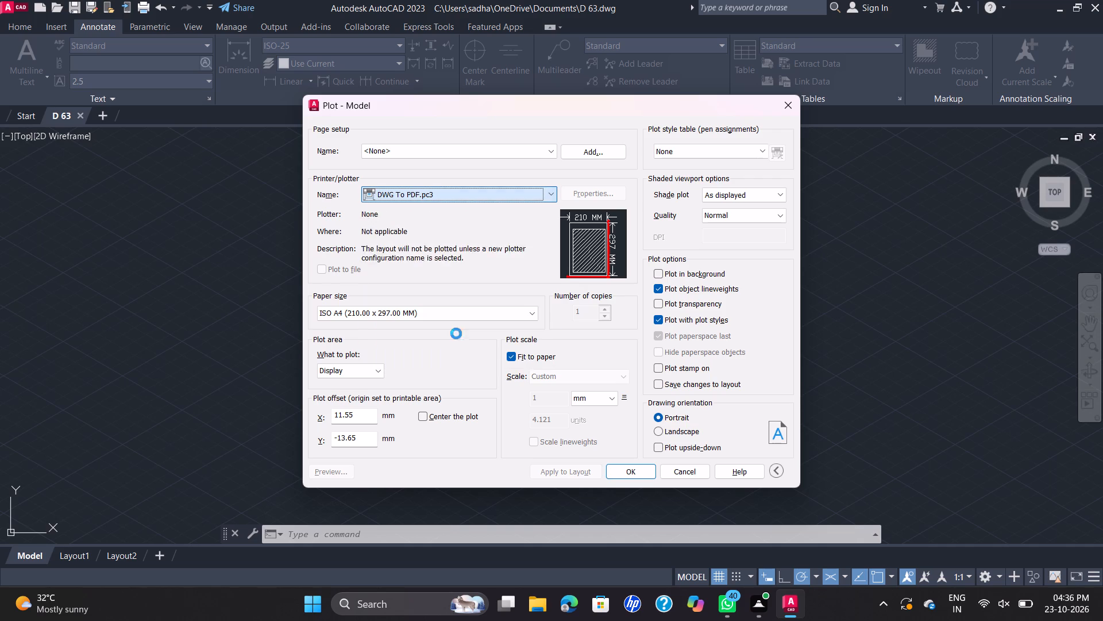
click(660, 425)
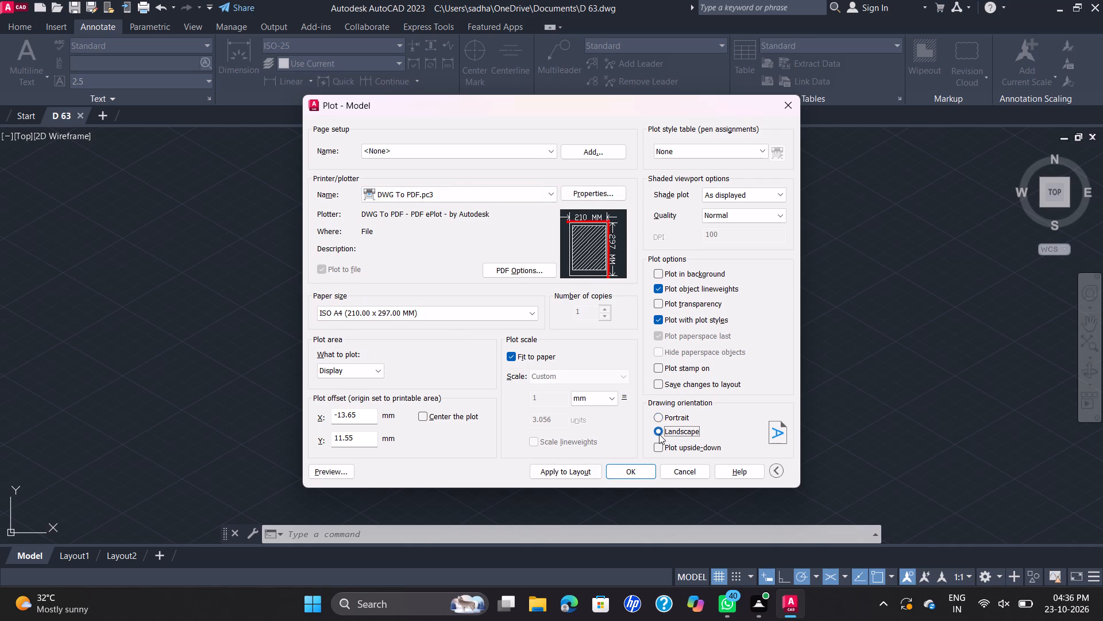
Set the plot area to a window enclosing the whole isometric plate with its dimensions and leaders.
click(380, 373)
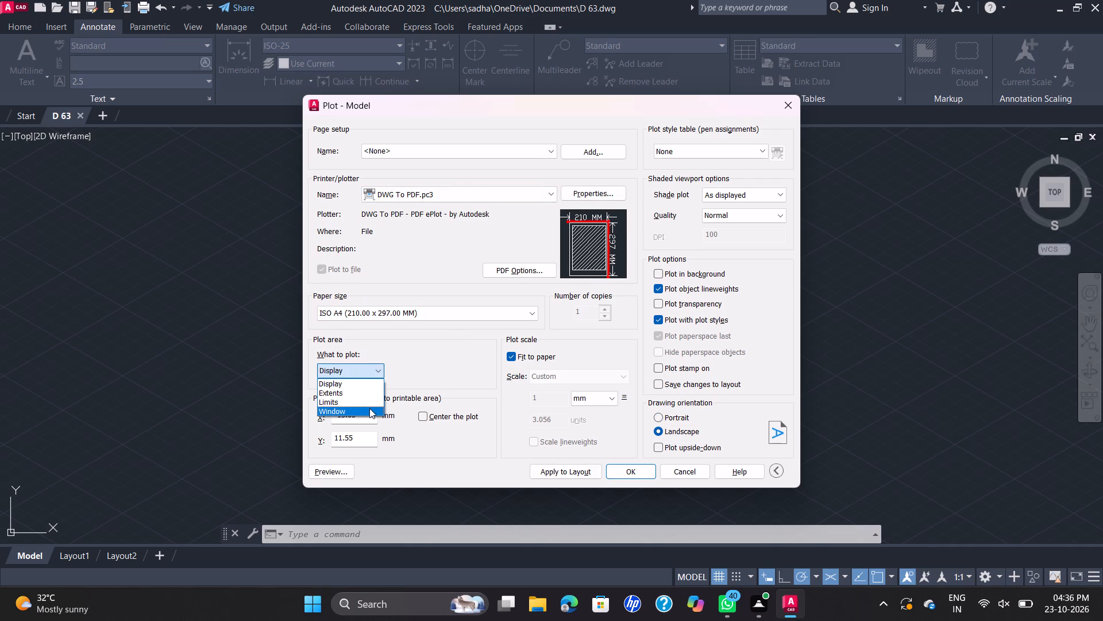
click(368, 408)
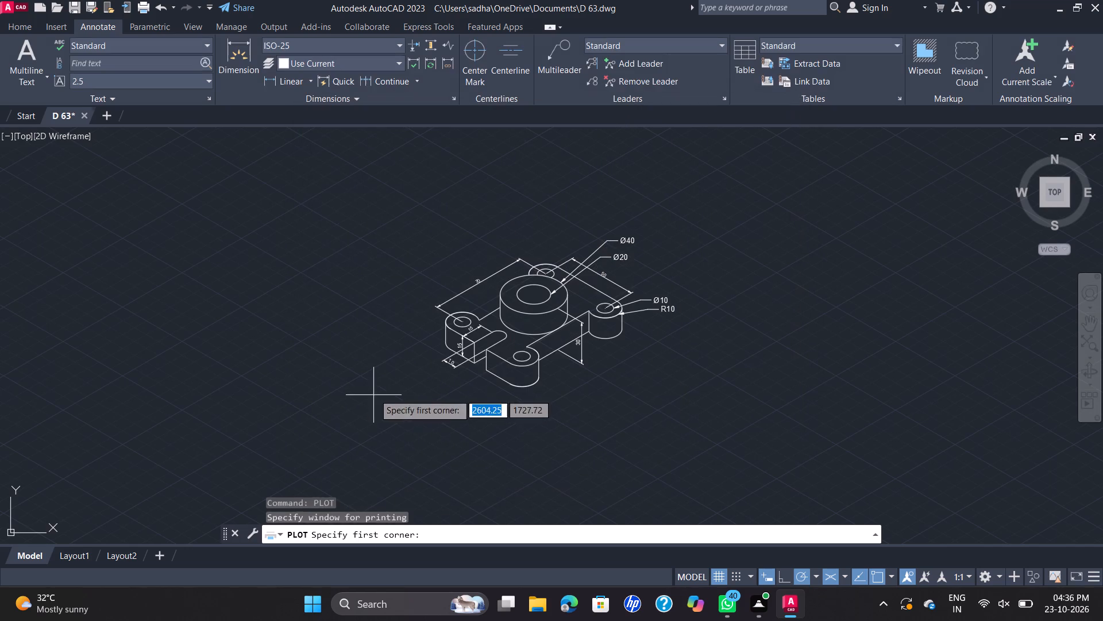
click(322, 182)
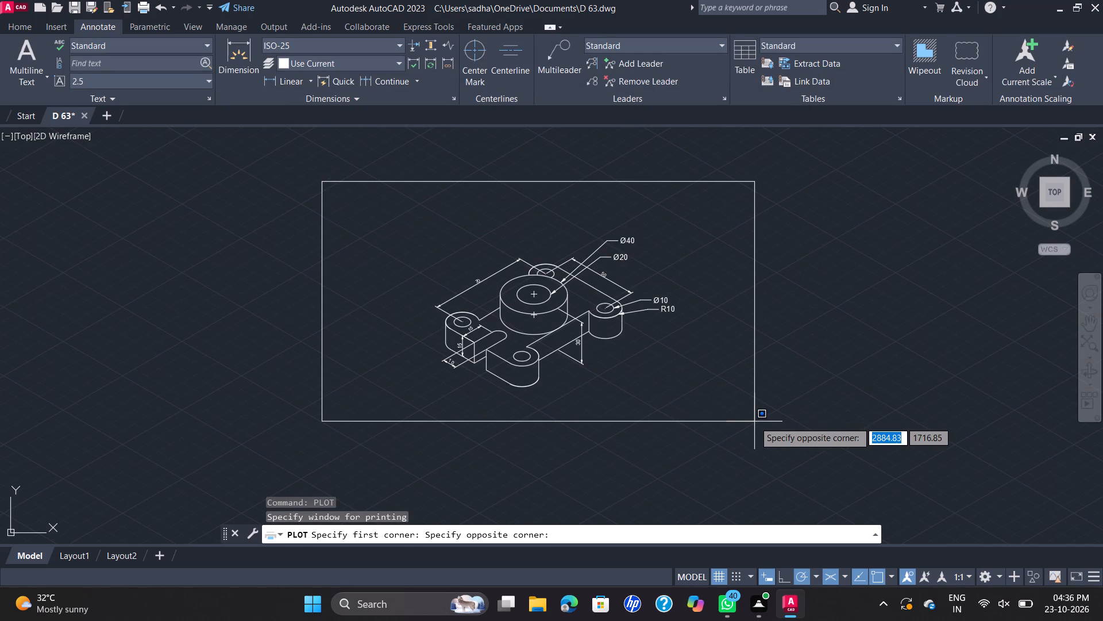
click(726, 421)
scroll(529, 350, down, 1)
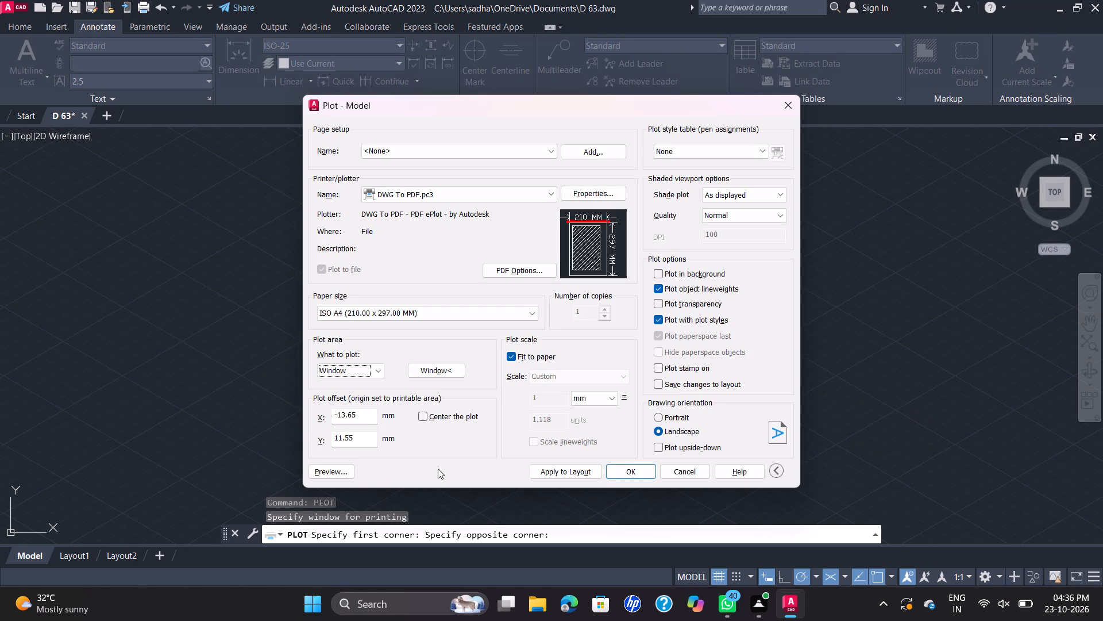
scroll(667, 436, down, 1)
Run the plot and save the PDF as D 63-Model.pdf in the Documents folder.
click(622, 478)
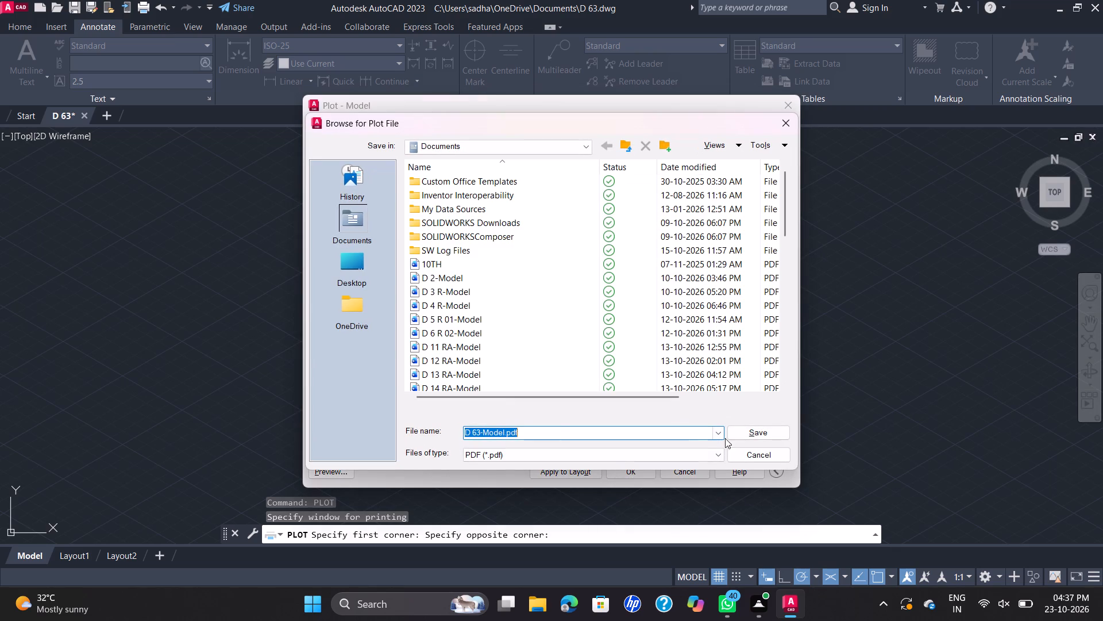
click(742, 442)
click(745, 439)
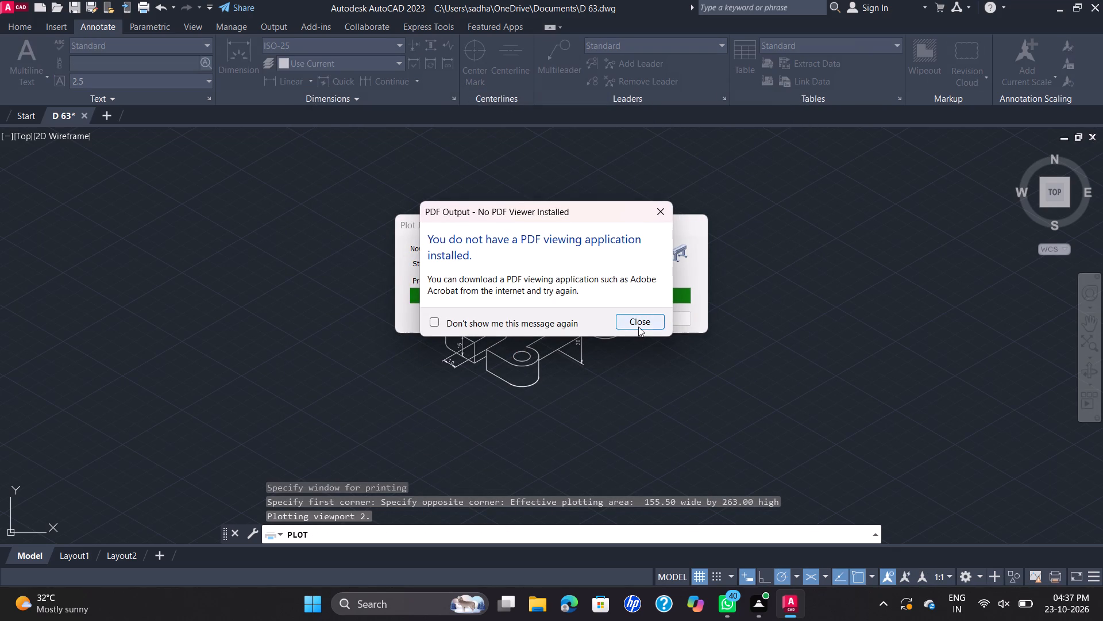
click(638, 327)
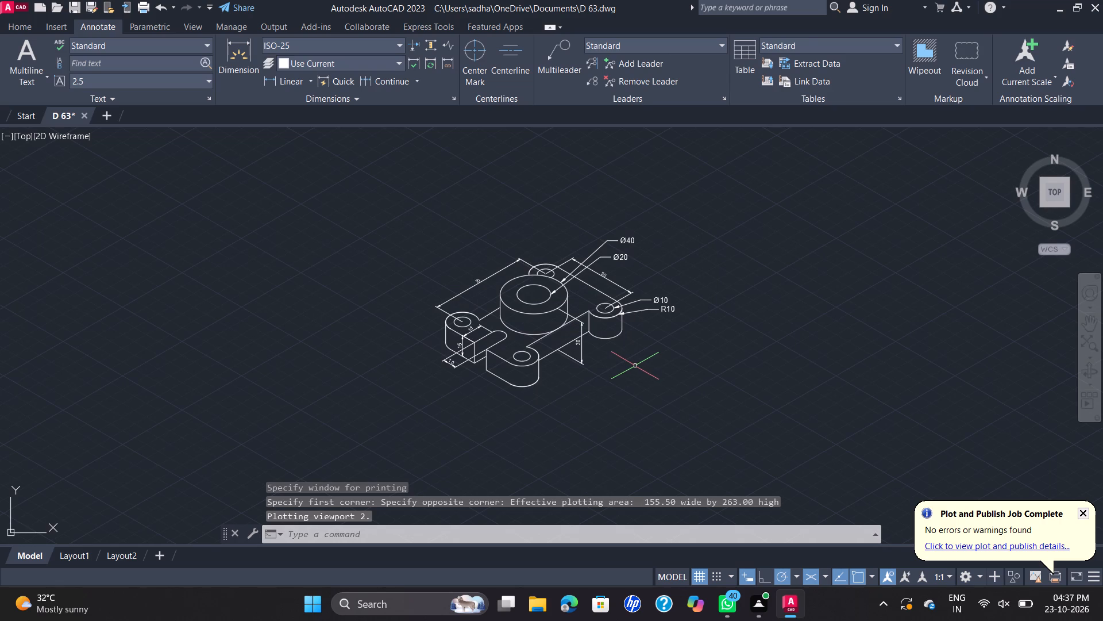